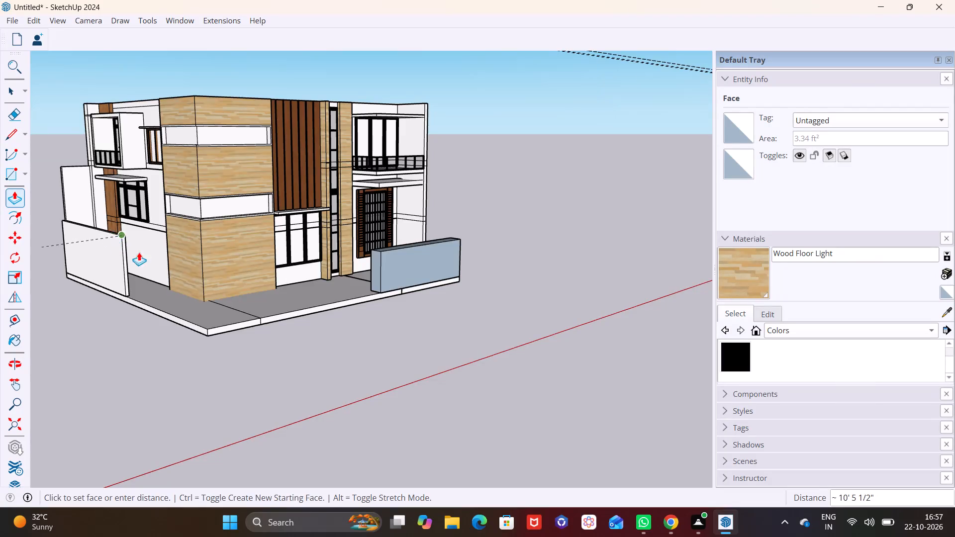
# Extend the side boundary wall's return back to the house wall with Push/Pull, about 9 ft.
pyautogui.moveTo(141, 252); pyautogui.dragTo(280, 257, button='middle')
pyautogui.scroll(-7, 71, 264)
pyautogui.keyDown('shift'); pyautogui.moveTo(67, 266); pyautogui.dragTo(251, 266, button='middle'); pyautogui.keyUp('shift')
pyautogui.scroll(3, 225, 256)
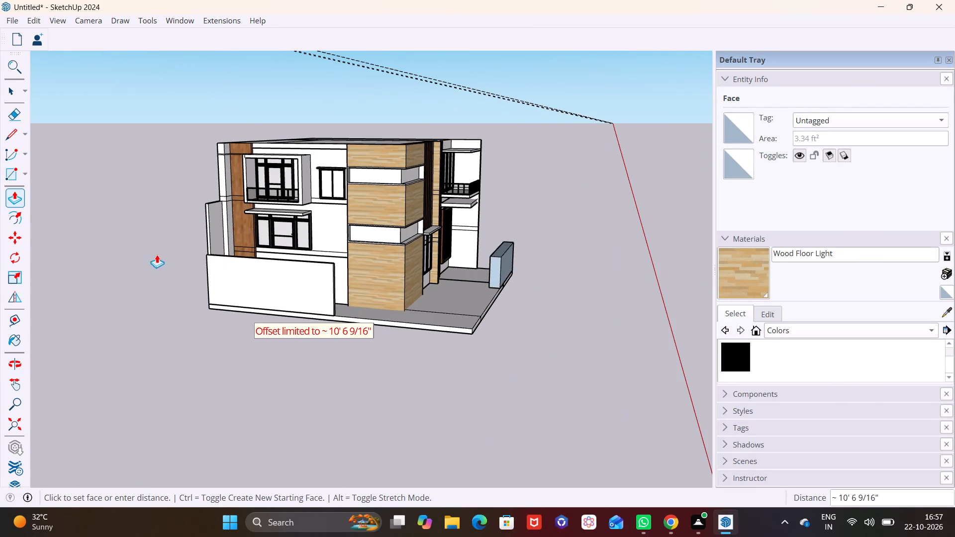
pyautogui.moveTo(160, 300); pyautogui.dragTo(393, 381, button='middle')
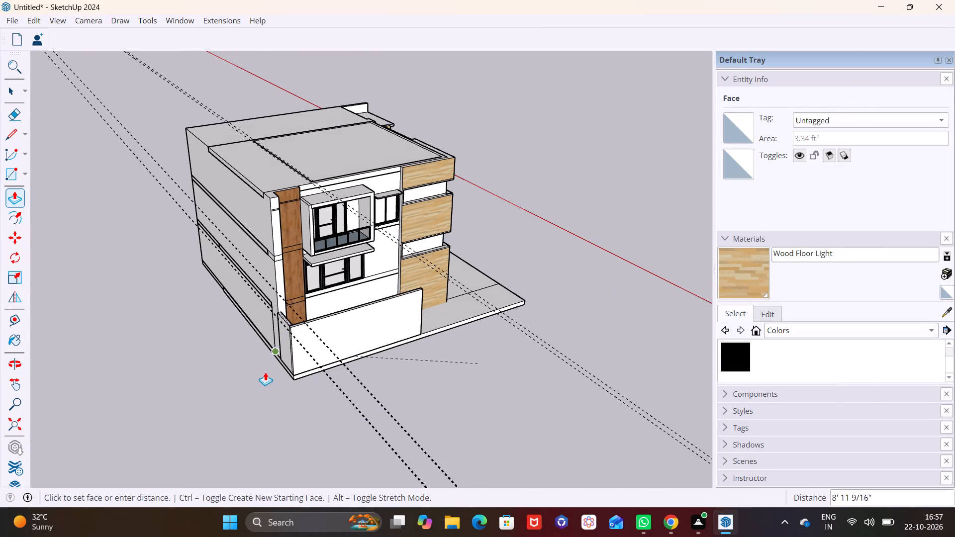
pyautogui.click(256, 392)
pyautogui.press('space')
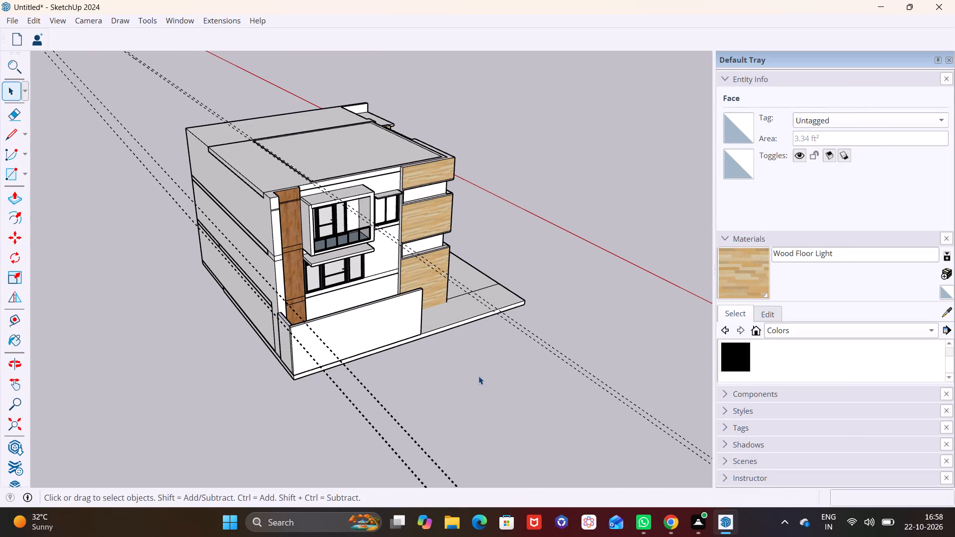
# Push the inner face of the front boundary wall outward about 1' 7 5/8" to thin the wall.
pyautogui.moveTo(475, 375); pyautogui.dragTo(163, 307, button='middle')
pyautogui.scroll(-3, 373, 333)
pyautogui.moveTo(410, 353); pyautogui.dragTo(205, 363, button='middle')
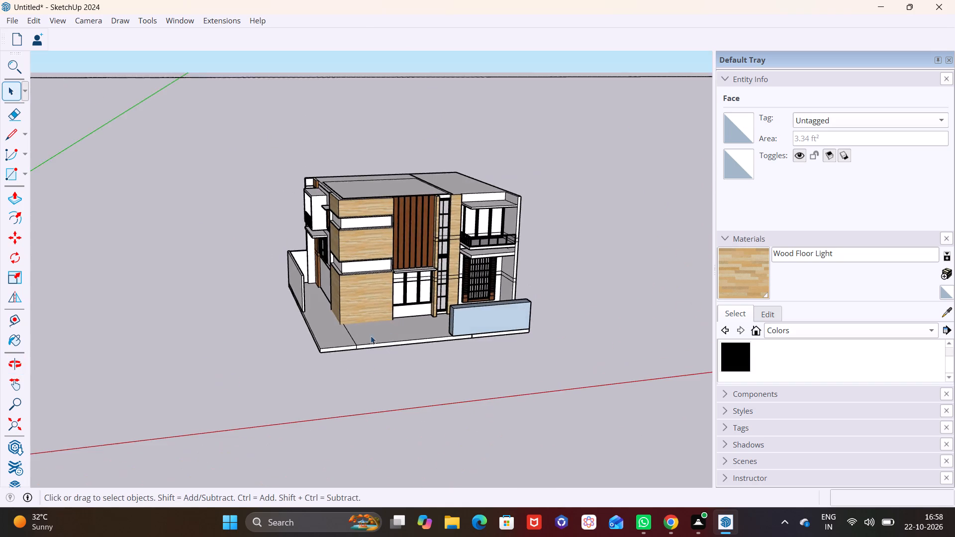
pyautogui.scroll(-3, 396, 332)
pyautogui.scroll(9, 424, 322)
pyautogui.moveTo(437, 323); pyautogui.dragTo(456, 278, button='middle')
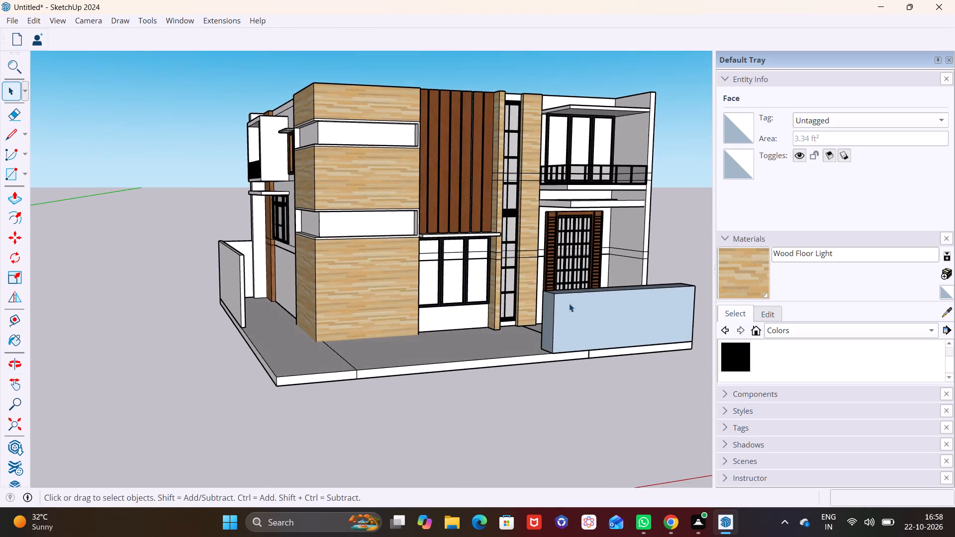
pyautogui.keyDown('shift'); pyautogui.moveTo(569, 303); pyautogui.dragTo(485, 295, button='middle'); pyautogui.keyUp('shift')
pyautogui.moveTo(483, 329); pyautogui.dragTo(639, 361, button='middle')
pyautogui.scroll(7, 494, 293)
pyautogui.moveTo(525, 297); pyautogui.dragTo(565, 329, button='middle')
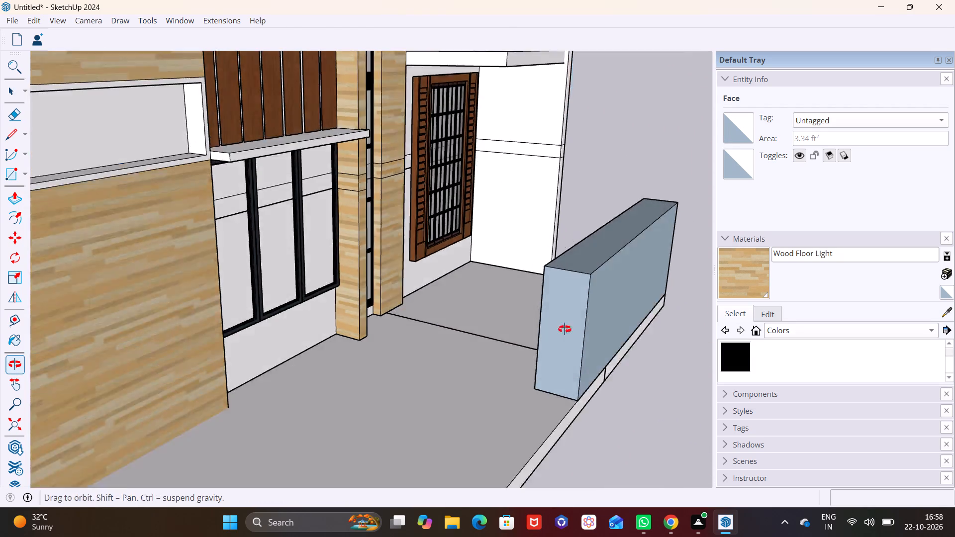
pyautogui.moveTo(565, 329); pyautogui.dragTo(630, 355, button='middle')
pyautogui.moveTo(567, 311); pyautogui.dragTo(607, 330, button='middle')
pyautogui.click(562, 275)
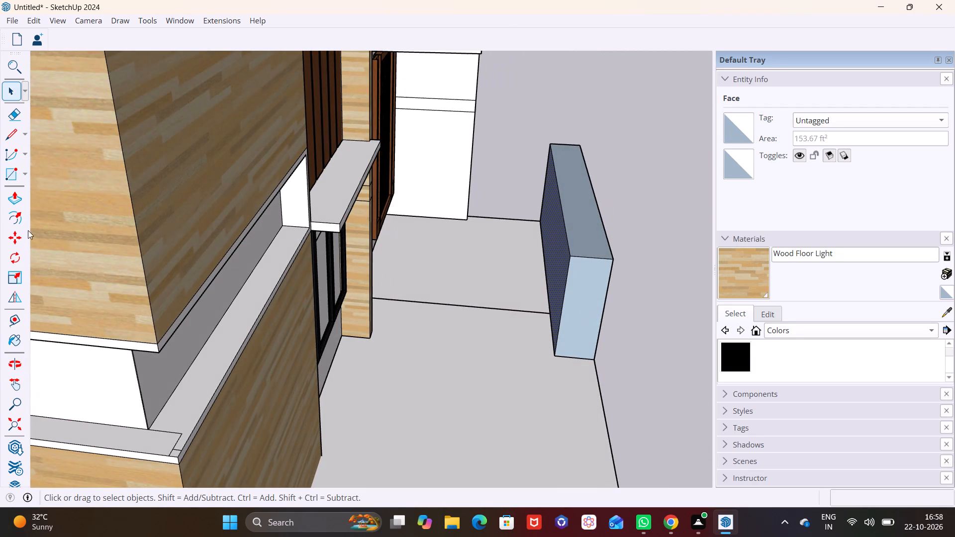
pyautogui.click(10, 199)
pyautogui.click(557, 264)
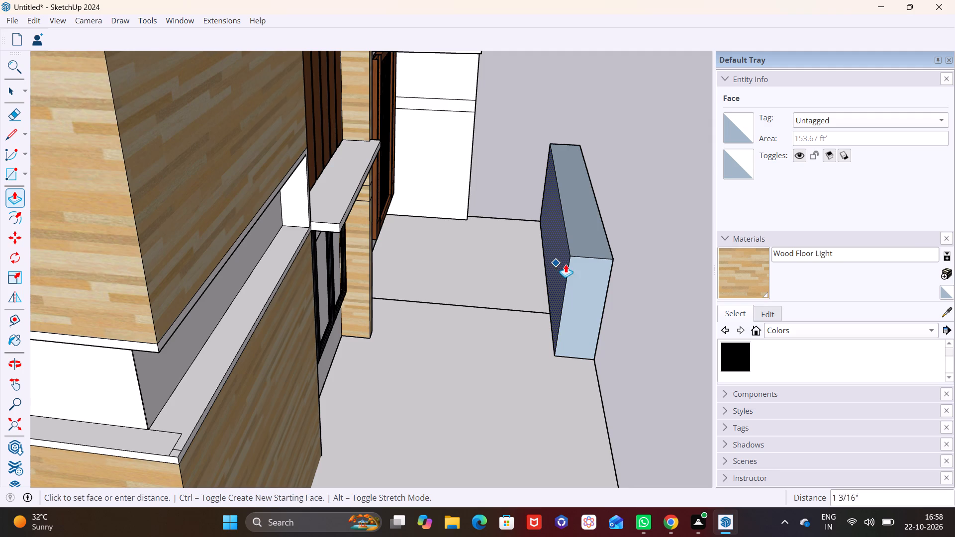
pyautogui.click(580, 264)
# Draw a line about 7' 3 13/16" long down the front boundary wall's inner face, marking a narrow strip at its outer corner.
pyautogui.moveTo(653, 317); pyautogui.dragTo(405, 261, button='middle')
pyautogui.scroll(-5, 644, 326)
pyautogui.moveTo(600, 356); pyautogui.dragTo(349, 335, button='middle')
pyautogui.scroll(-1, 475, 320)
pyautogui.moveTo(547, 328); pyautogui.dragTo(281, 218, button='middle')
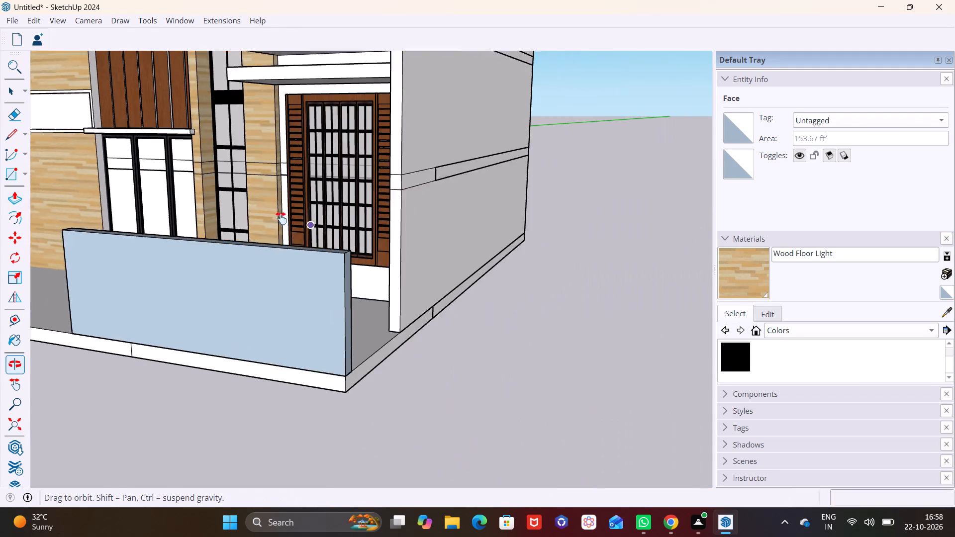
pyautogui.moveTo(281, 218); pyautogui.dragTo(280, 218, button='middle')
pyautogui.moveTo(342, 291); pyautogui.dragTo(218, 311, button='middle')
pyautogui.scroll(3, 206, 311)
pyautogui.keyDown('shift'); pyautogui.moveTo(211, 302); pyautogui.dragTo(467, 294, button='middle'); pyautogui.keyUp('shift')
pyautogui.scroll(4, 400, 327)
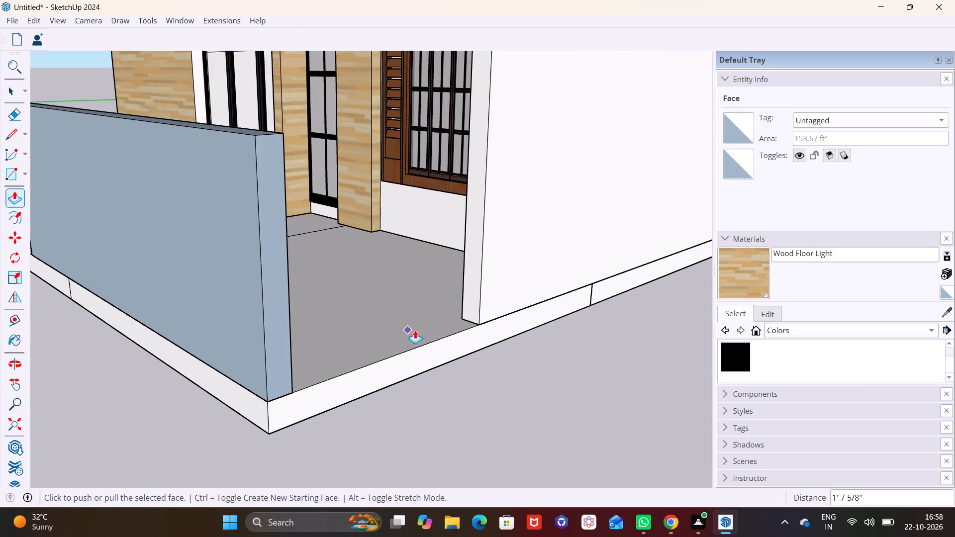
pyautogui.moveTo(425, 323); pyautogui.dragTo(158, 362, button='middle')
pyautogui.keyDown('shift'); pyautogui.moveTo(158, 323); pyautogui.dragTo(389, 321, button='middle'); pyautogui.keyUp('shift')
pyautogui.keyDown('shift'); pyautogui.scroll(-1, 158, 323); pyautogui.keyUp('shift')
pyautogui.moveTo(390, 302); pyautogui.dragTo(276, 303, button='middle')
pyautogui.press('space')
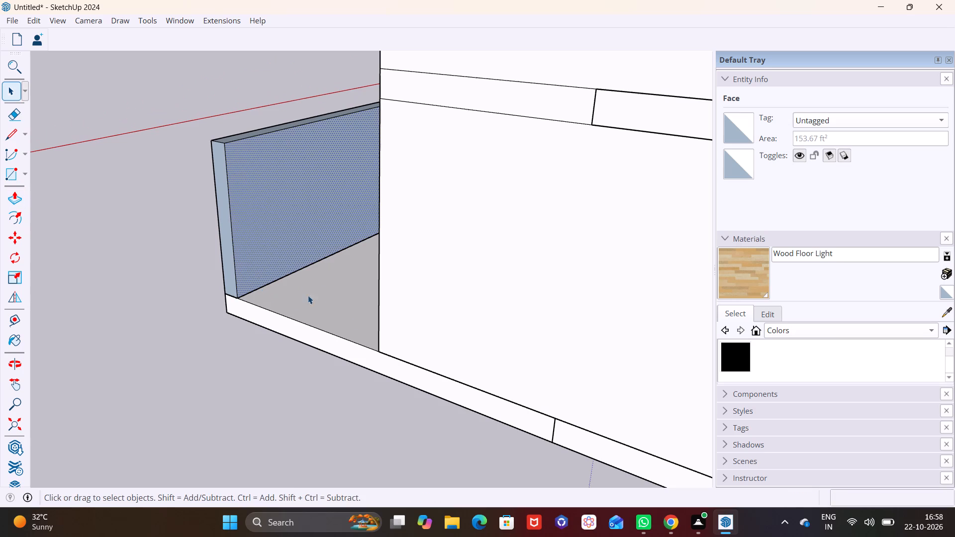
pyautogui.click(317, 284)
pyautogui.scroll(5, 277, 260)
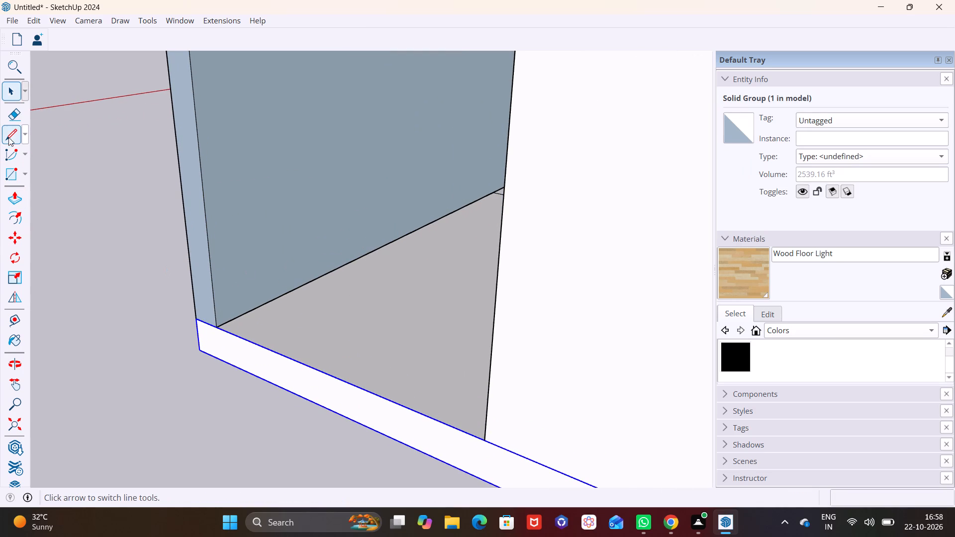
pyautogui.click(9, 134)
pyautogui.keyDown('shift'); pyautogui.moveTo(228, 238); pyautogui.dragTo(178, 383, button='middle'); pyautogui.keyUp('shift')
pyautogui.click(152, 219)
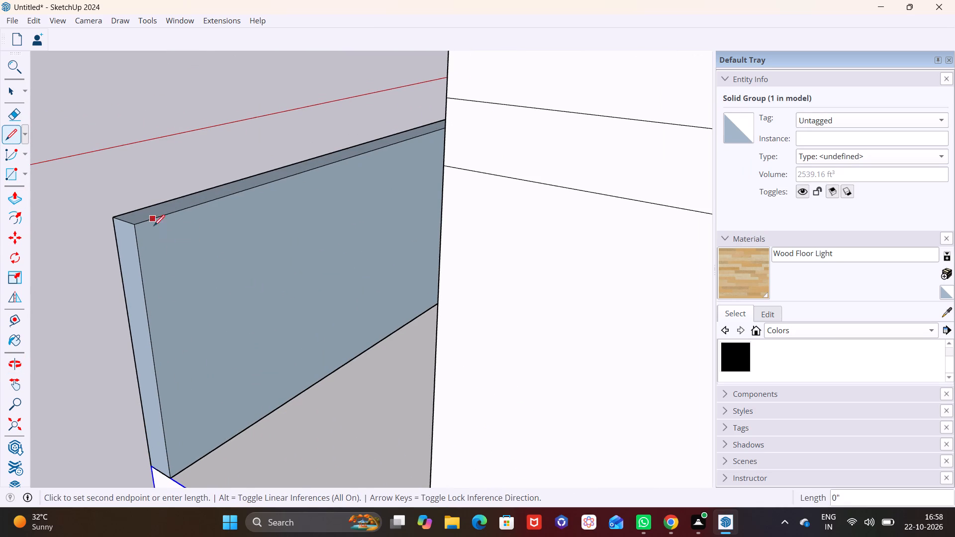
pyautogui.click(185, 467)
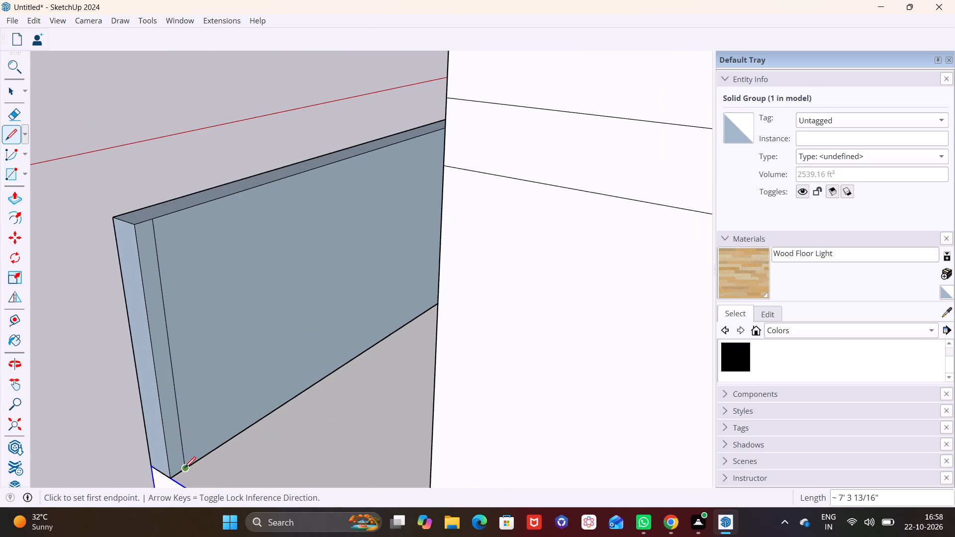
# Pull the narrow corner strip about 8' 2 13/16" toward the house wall to form a return wall.
pyautogui.press('space')
pyautogui.click(172, 418)
pyautogui.click(12, 198)
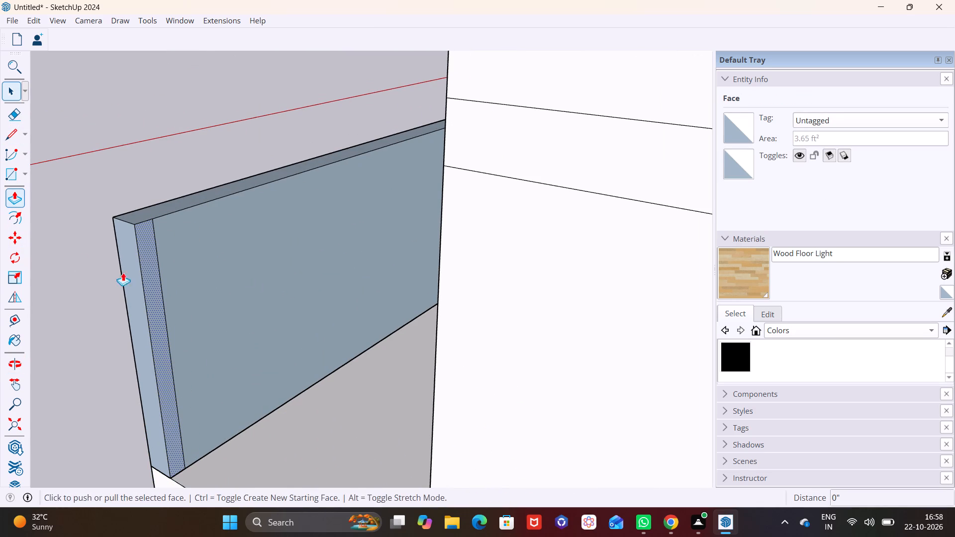
pyautogui.click(157, 307)
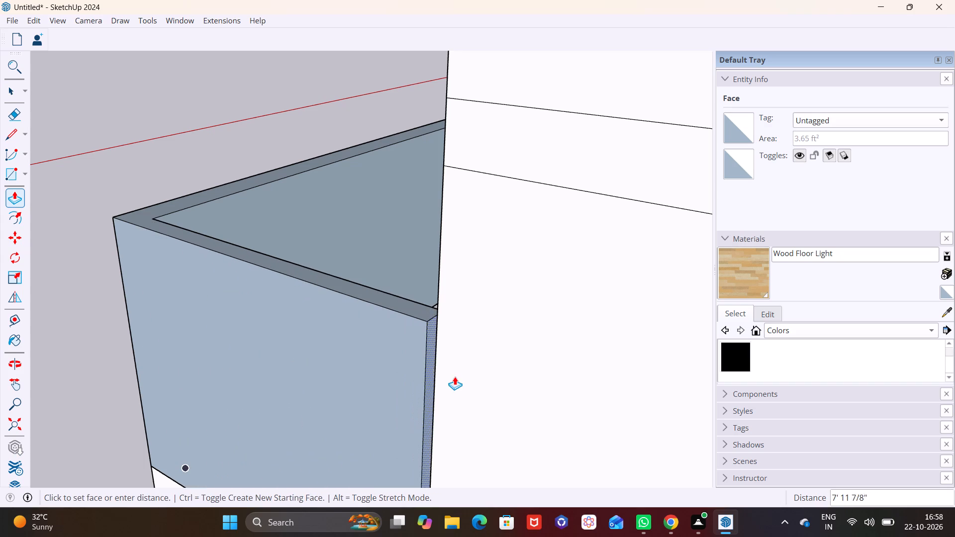
pyautogui.click(465, 377)
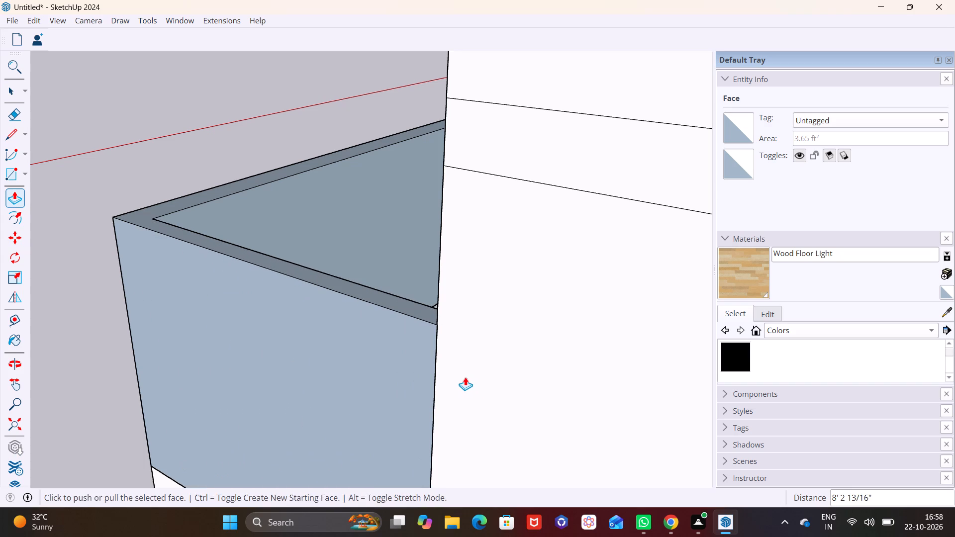
pyautogui.press('space')
# Display the secondary selection pane in the materials browser.
pyautogui.scroll(-4, 232, 341)
pyautogui.moveTo(250, 378); pyautogui.dragTo(556, 416, button='middle')
pyautogui.scroll(-5, 329, 346)
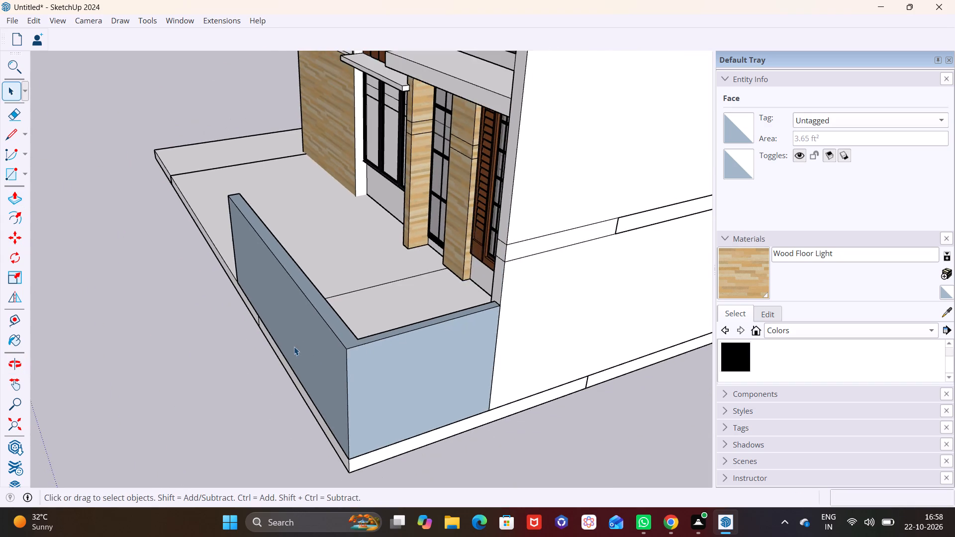
pyautogui.moveTo(294, 347); pyautogui.dragTo(404, 324, button='middle')
pyautogui.moveTo(346, 331); pyautogui.dragTo(541, 292, button='middle')
pyautogui.scroll(-2, 491, 280)
pyautogui.keyDown('shift'); pyautogui.moveTo(490, 289); pyautogui.dragTo(513, 238, button='middle'); pyautogui.keyUp('shift')
pyautogui.keyDown('shift'); pyautogui.moveTo(494, 216); pyautogui.dragTo(443, 311, button='middle'); pyautogui.keyUp('shift')
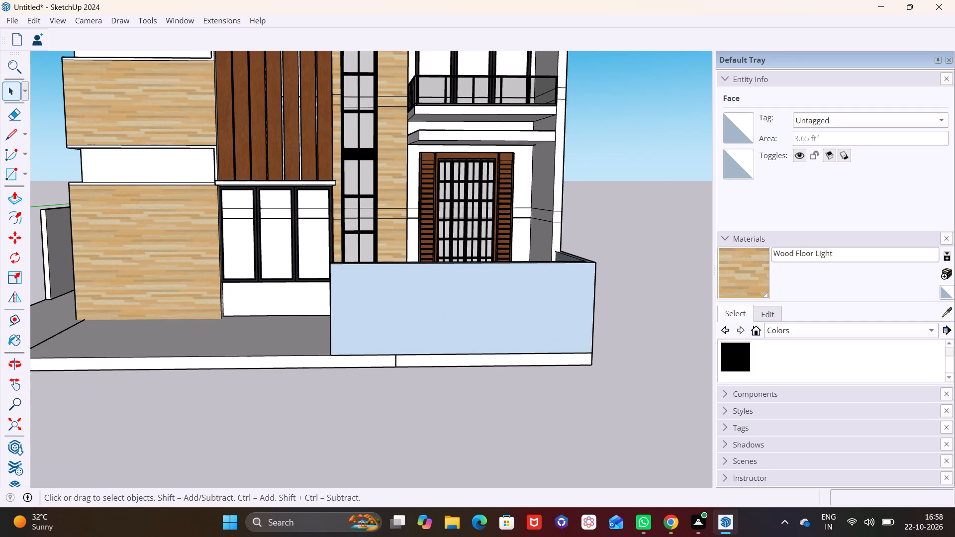
pyautogui.click(786, 258)
pyautogui.click(923, 254)
pyautogui.click(791, 259)
pyautogui.click(753, 235)
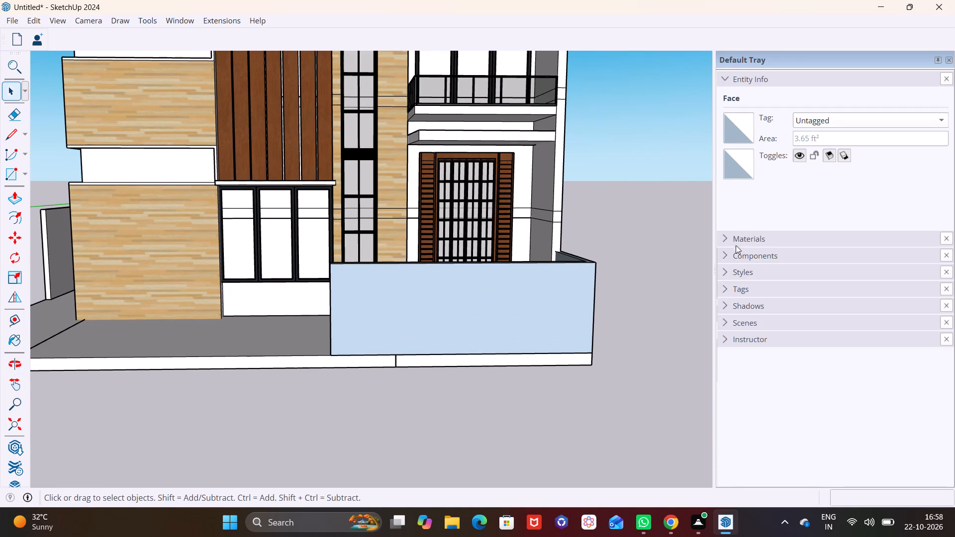
pyautogui.click(743, 239)
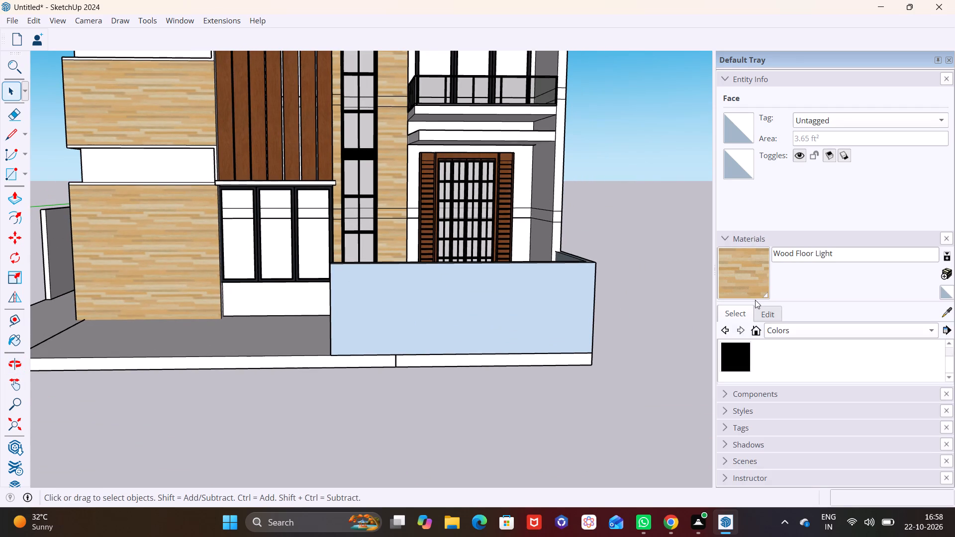
pyautogui.click(947, 252)
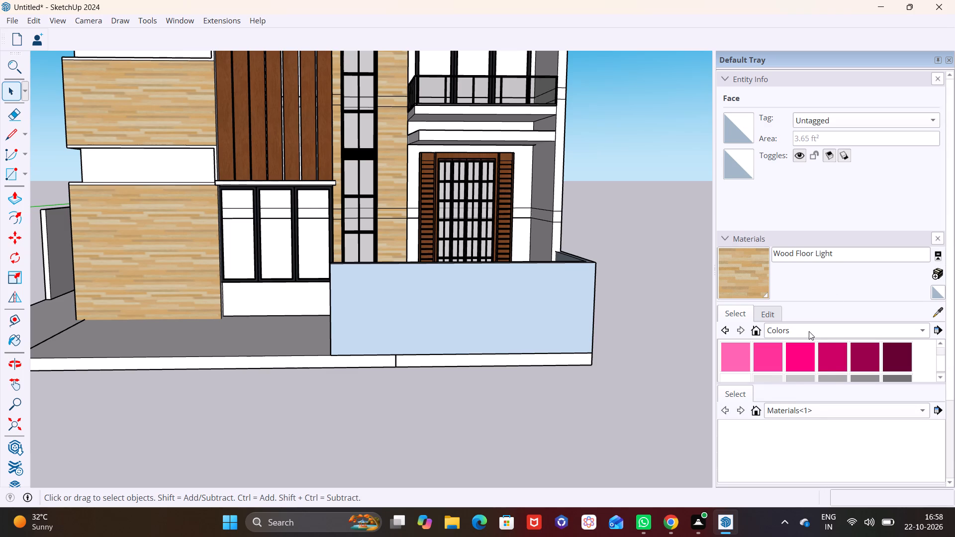
# Paint the front boundary wall's outer face with Field Rectangle Tile from the Tile collection.
pyautogui.click(809, 331)
pyautogui.click(791, 424)
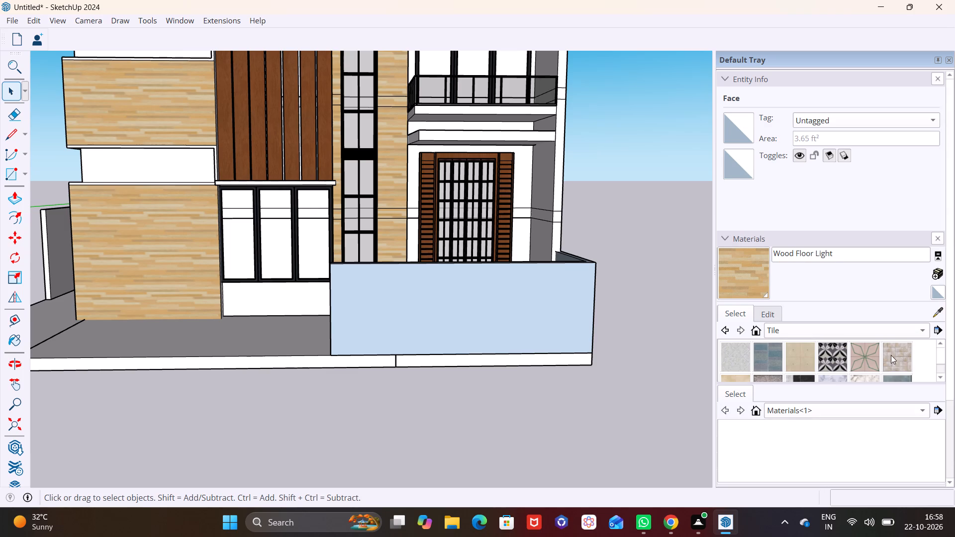
pyautogui.click(896, 355)
pyautogui.click(516, 324)
pyautogui.click(478, 301)
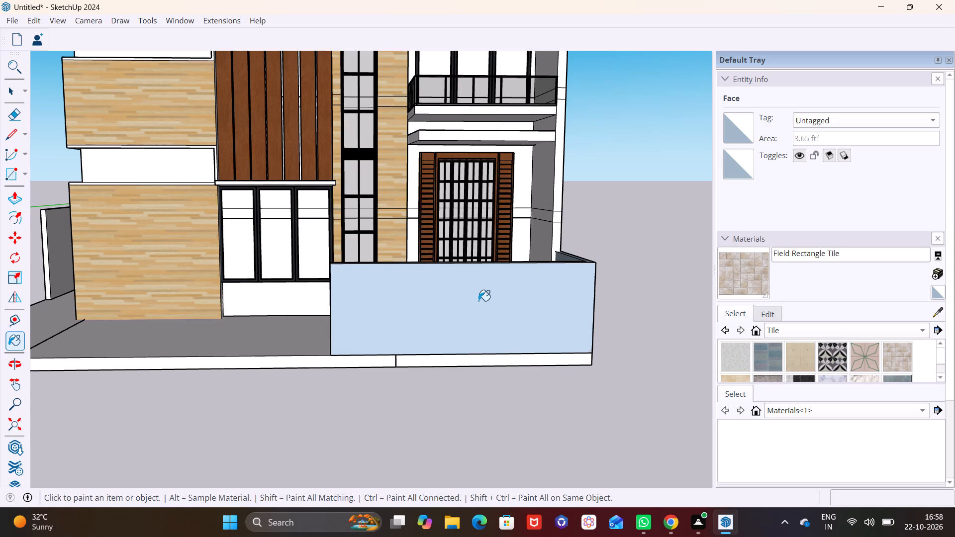
# Paint the outer and top faces of the side boundary wall and its return with Field Rectangle Tile.
pyautogui.moveTo(394, 325); pyautogui.dragTo(549, 324, button='middle')
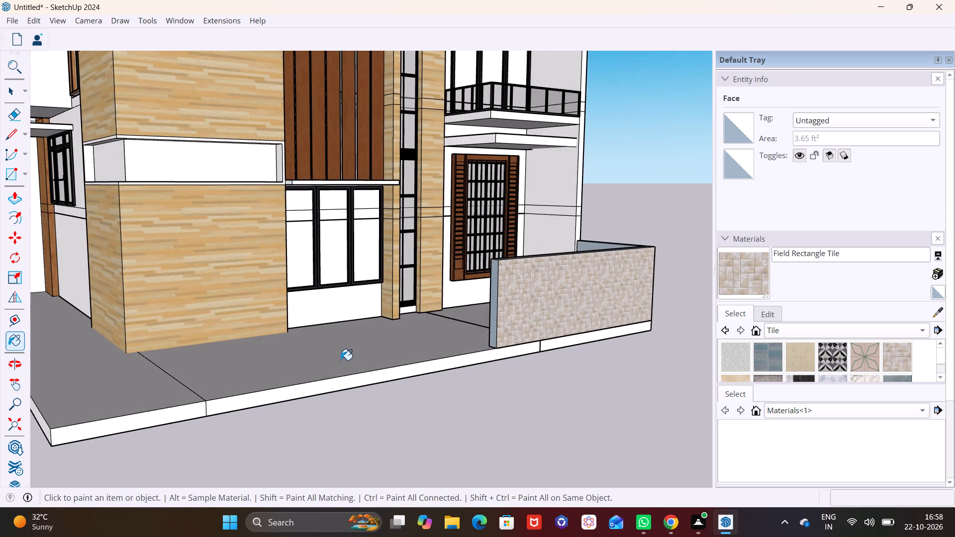
pyautogui.scroll(-5, 341, 360)
pyautogui.moveTo(226, 357); pyautogui.dragTo(481, 357, button='middle')
pyautogui.click(306, 294)
pyautogui.moveTo(261, 295); pyautogui.dragTo(331, 343, button='middle')
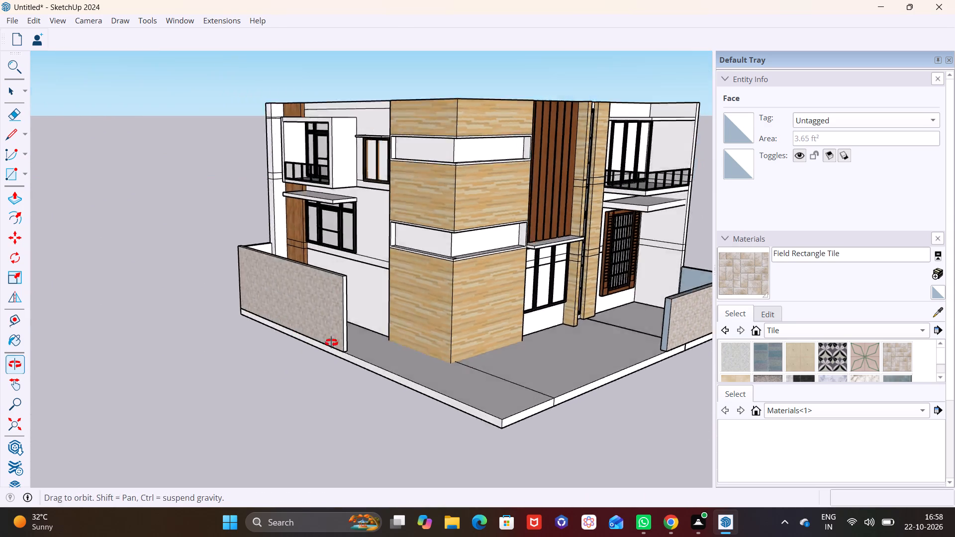
pyautogui.moveTo(331, 343); pyautogui.dragTo(611, 350, button='middle')
pyautogui.moveTo(236, 314); pyautogui.dragTo(385, 327, button='middle')
pyautogui.click(335, 332)
pyautogui.scroll(-3, 385, 332)
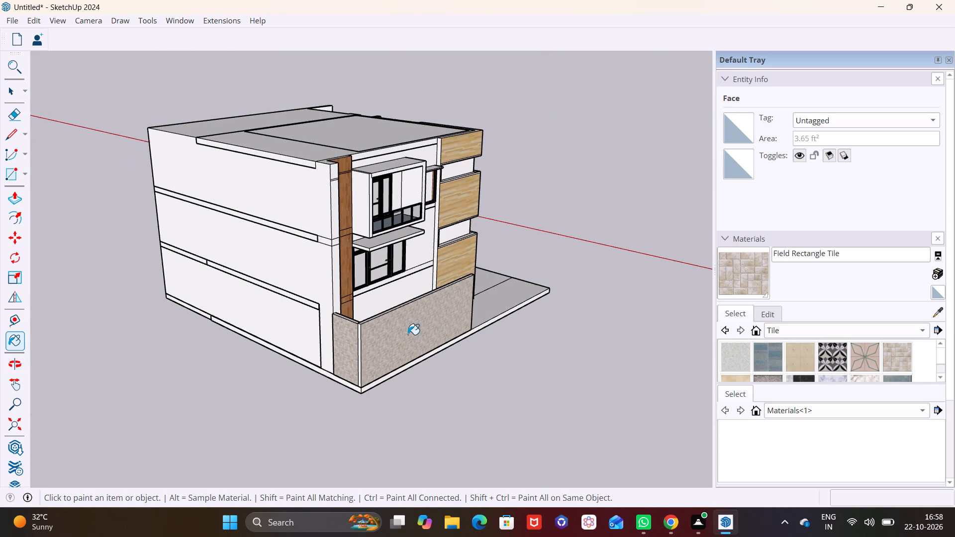
pyautogui.scroll(11, 346, 341)
pyautogui.click(331, 318)
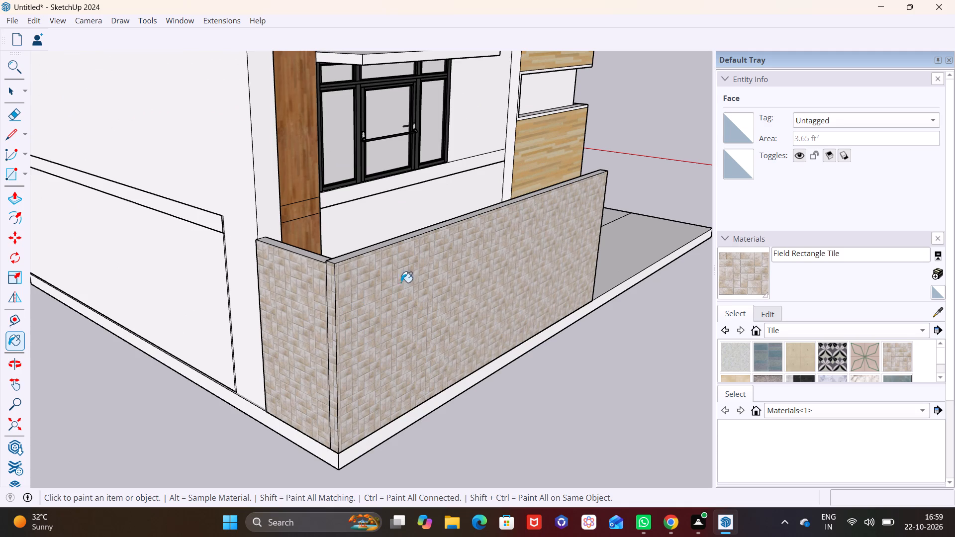
pyautogui.click(385, 243)
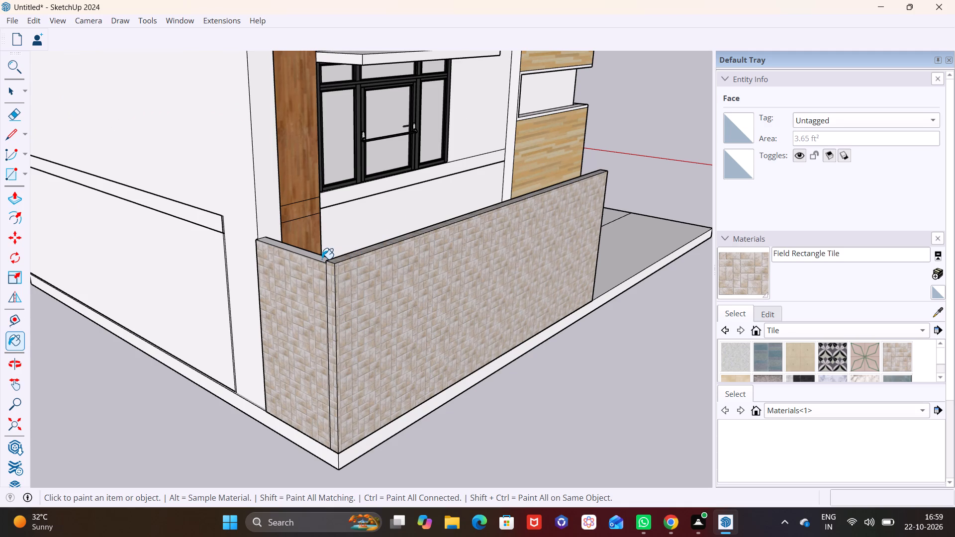
pyautogui.click(322, 259)
# Paint the front boundary wall's return on its outer face and the wall's top face with Field Rectangle Tile.
pyautogui.scroll(-7, 397, 268)
pyautogui.moveTo(522, 261); pyautogui.dragTo(8, 275, button='middle')
pyautogui.moveTo(298, 313); pyautogui.dragTo(125, 316, button='middle')
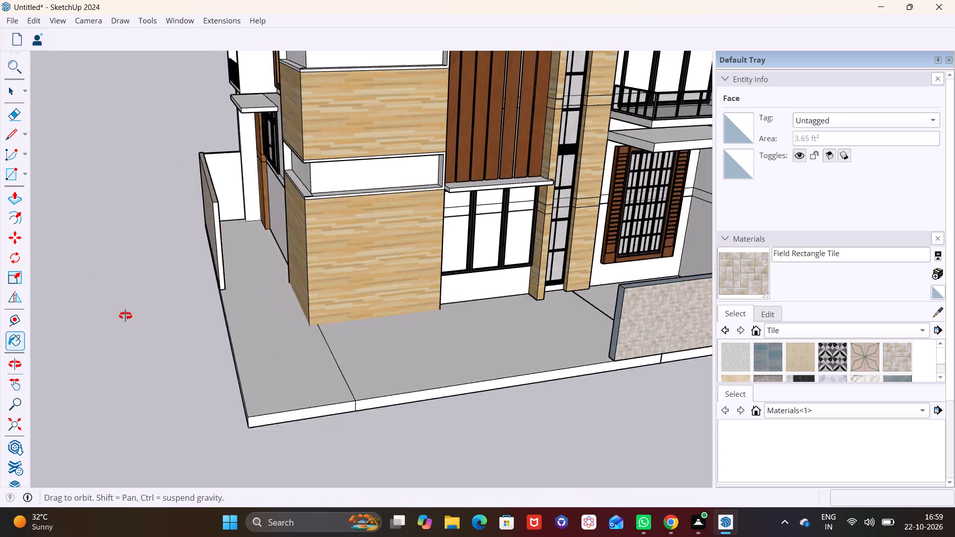
pyautogui.moveTo(125, 316); pyautogui.dragTo(119, 316, button='middle')
pyautogui.moveTo(503, 331); pyautogui.dragTo(190, 334, button='middle')
pyautogui.moveTo(504, 381); pyautogui.dragTo(243, 374, button='middle')
pyautogui.click(209, 323)
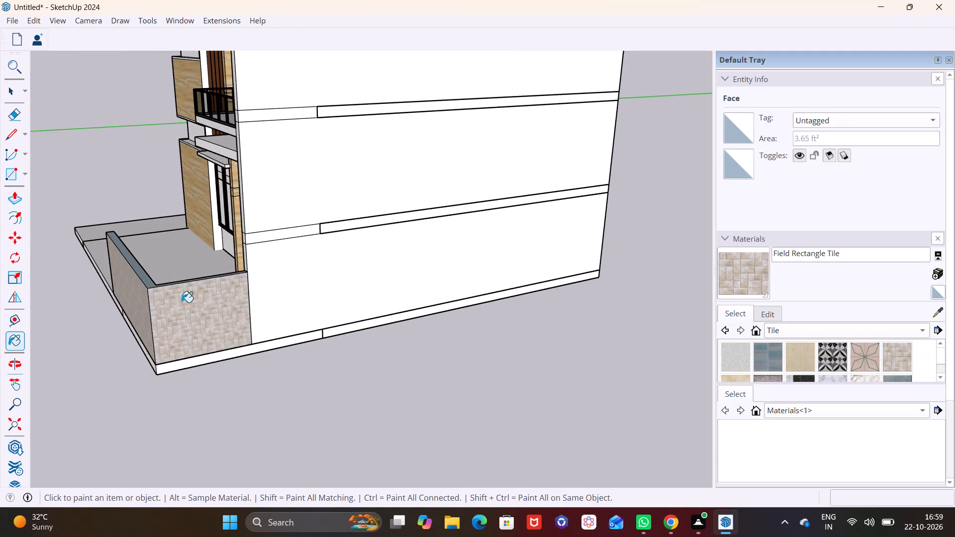
pyautogui.scroll(8, 161, 277)
pyautogui.click(134, 293)
pyautogui.scroll(-3, 160, 306)
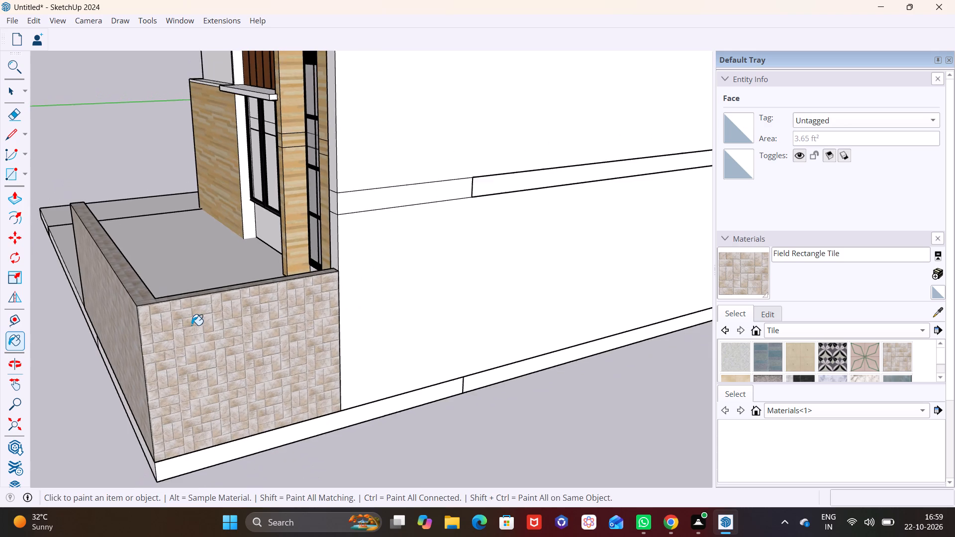
# Paint the return wall's inner face and the front boundary wall's free end face with Field Rectangle Tile.
pyautogui.moveTo(196, 334); pyautogui.dragTo(523, 377, button='middle')
pyautogui.scroll(-3, 519, 385)
pyautogui.moveTo(515, 404); pyautogui.dragTo(817, 405, button='middle')
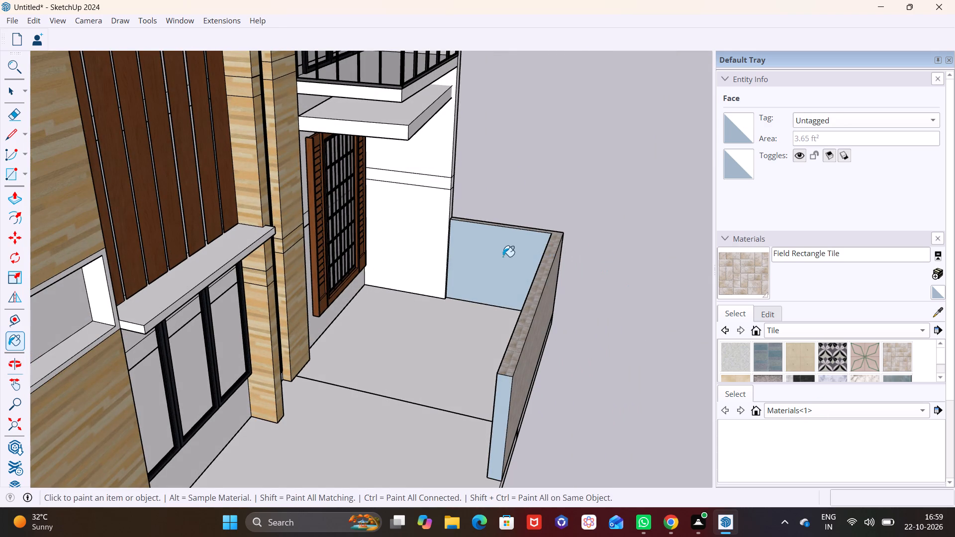
pyautogui.click(503, 257)
pyautogui.click(505, 387)
pyautogui.moveTo(457, 382); pyautogui.dragTo(640, 391, button='middle')
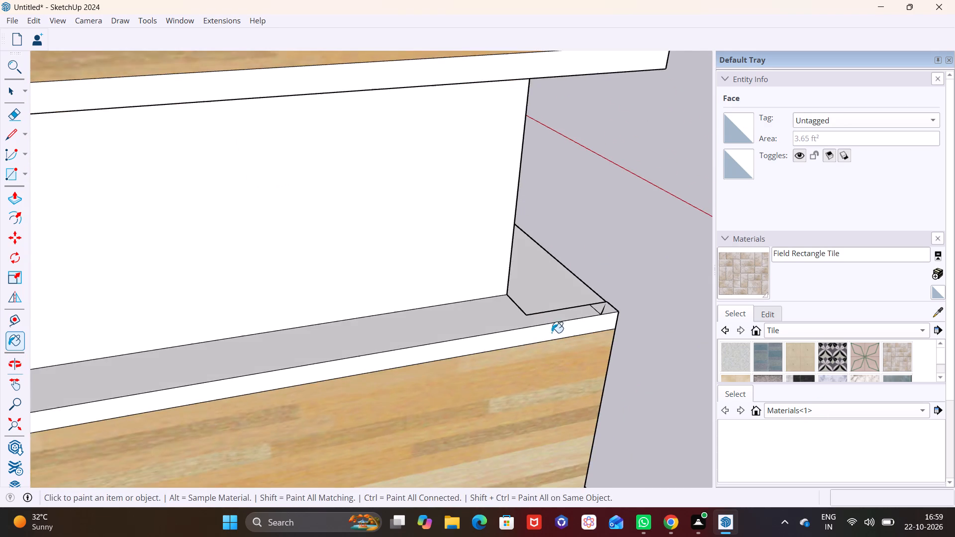
# Paint the front boundary wall's inner face with Field Rectangle Tile.
pyautogui.moveTo(544, 340); pyautogui.dragTo(400, 356, button='middle')
pyautogui.keyDown('shift'); pyautogui.middleClick(434, 291); pyautogui.keyUp('shift')
pyautogui.keyDown('shift'); pyautogui.moveTo(602, 308); pyautogui.dragTo(395, 285, button='middle'); pyautogui.keyUp('shift')
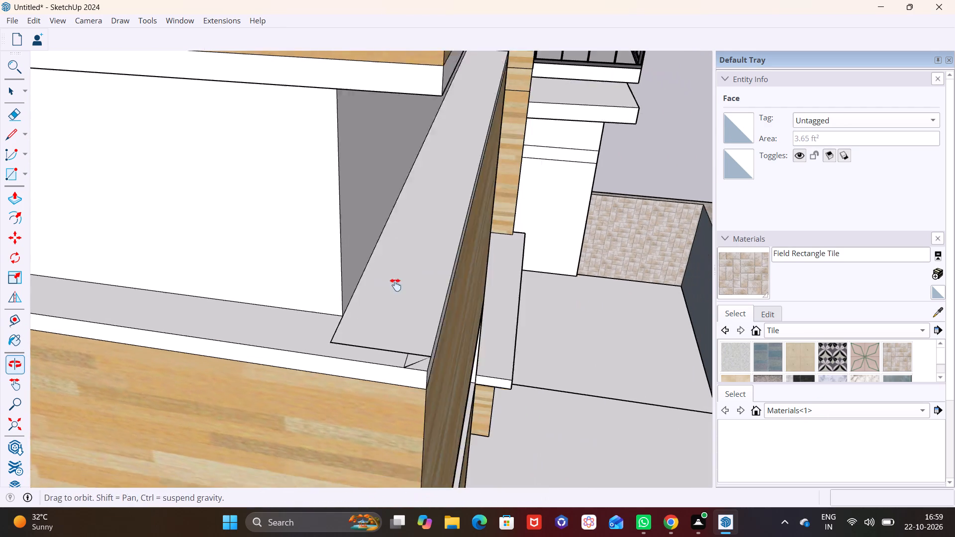
pyautogui.keyDown('shift'); pyautogui.moveTo(395, 285); pyautogui.dragTo(332, 279, button='middle'); pyautogui.keyUp('shift')
pyautogui.click(695, 318)
# Paint the side boundary wall's inner face, its return's inner face and its free end face with Field Rectangle Tile.
pyautogui.scroll(-7, 655, 319)
pyautogui.moveTo(579, 381); pyautogui.dragTo(377, 422, button='middle')
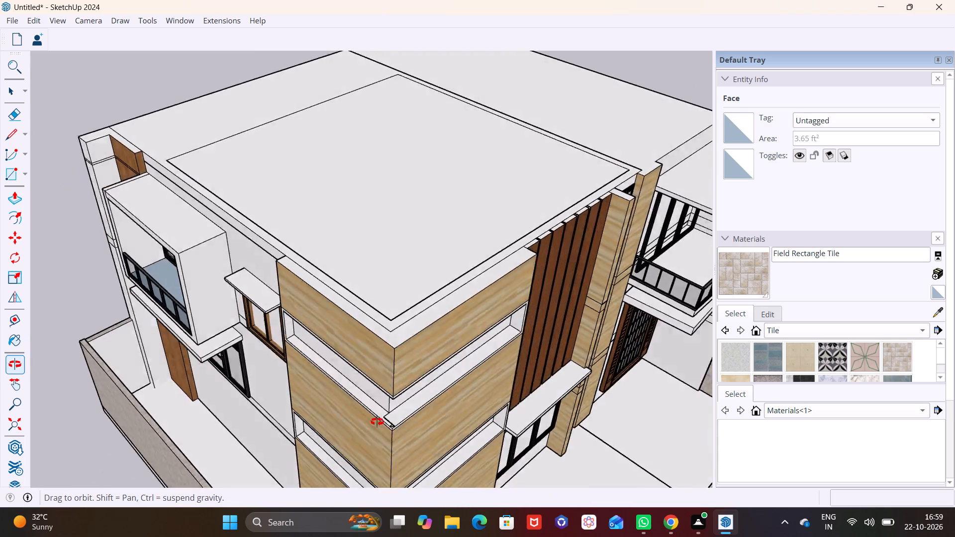
pyautogui.moveTo(377, 422); pyautogui.dragTo(268, 398, button='middle')
pyautogui.click(155, 394)
pyautogui.click(171, 311)
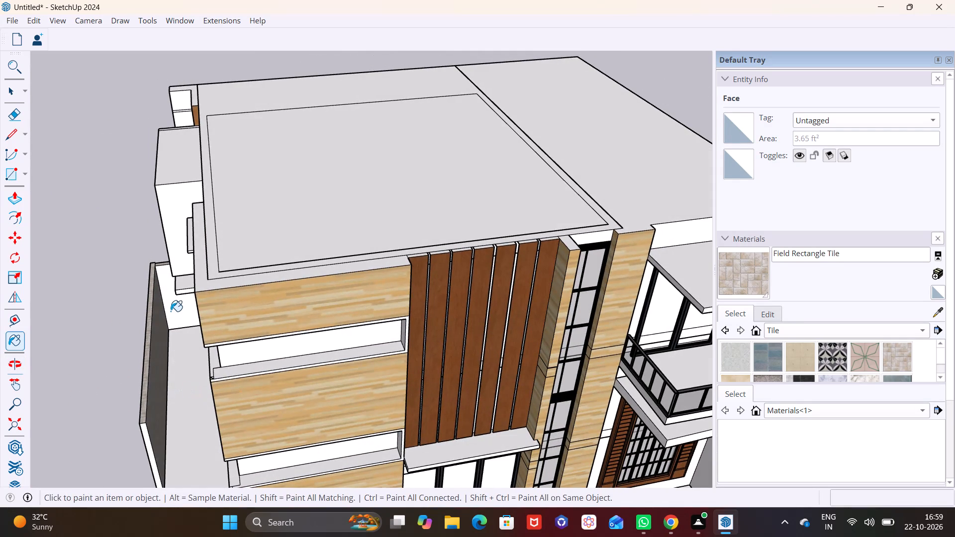
pyautogui.keyDown('shift'); pyautogui.moveTo(159, 352); pyautogui.dragTo(216, 240, button='middle'); pyautogui.keyUp('shift')
pyautogui.scroll(6, 209, 321)
pyautogui.click(222, 300)
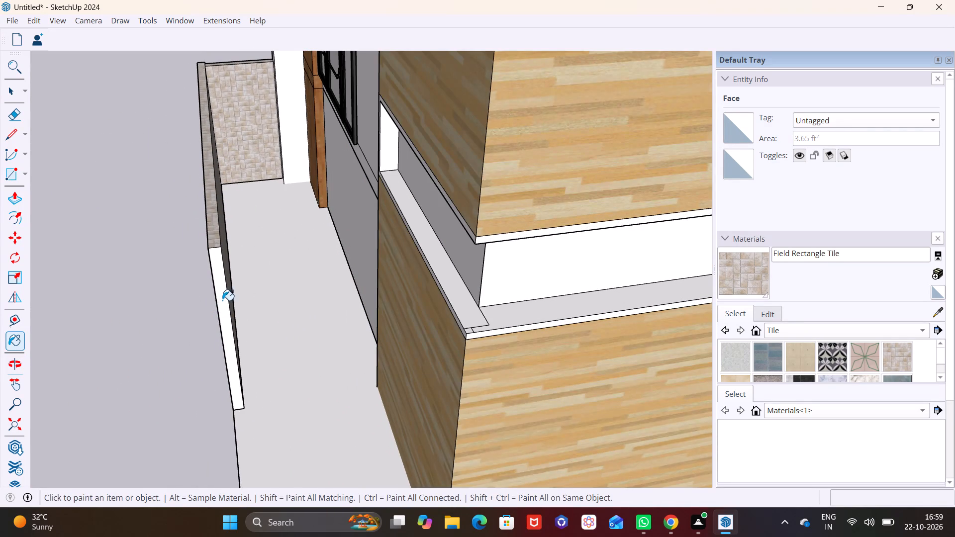
# Examine the house and the tiled boundary walls from several exterior angles, checking where the walls stop short along the plot edges.
pyautogui.scroll(-17, 226, 311)
pyautogui.moveTo(312, 417); pyautogui.dragTo(477, 314, button='middle')
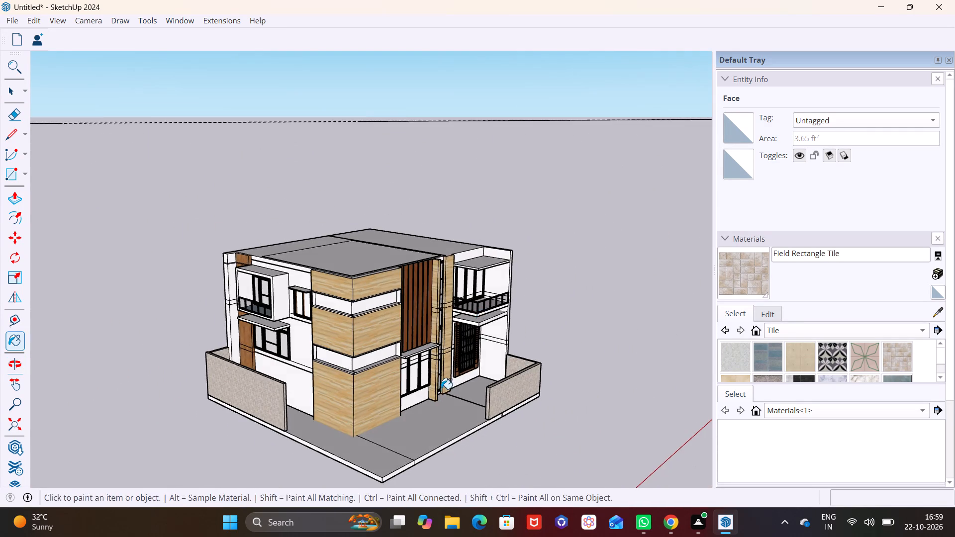
pyautogui.scroll(-1, 439, 400)
pyautogui.keyDown('shift'); pyautogui.moveTo(439, 402); pyautogui.dragTo(417, 345, button='middle'); pyautogui.keyUp('shift')
pyautogui.scroll(1, 407, 411)
pyautogui.moveTo(407, 411); pyautogui.dragTo(448, 396, button='middle')
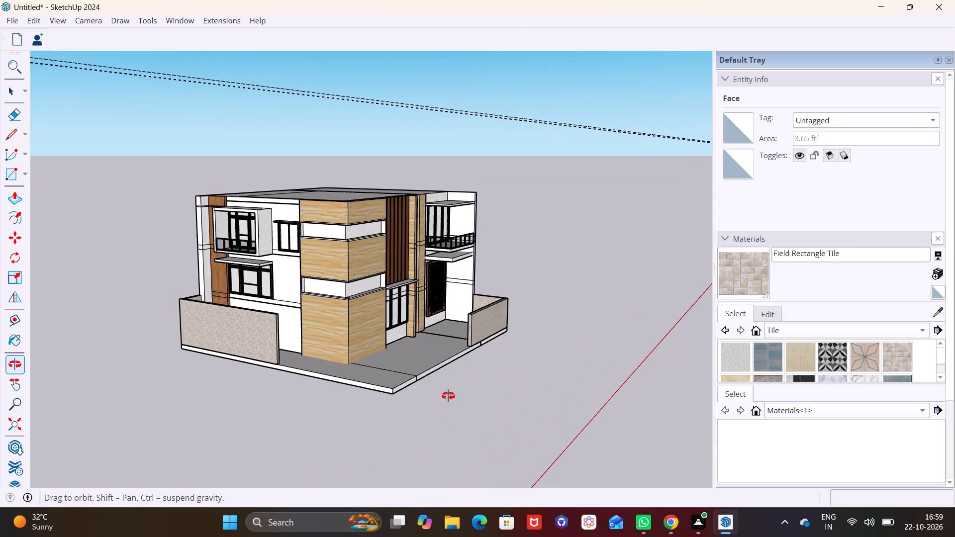
pyautogui.moveTo(448, 396); pyautogui.dragTo(433, 397, button='middle')
pyautogui.press('space')
pyautogui.scroll(6, 428, 380)
pyautogui.keyDown('shift'); pyautogui.moveTo(411, 382); pyautogui.dragTo(403, 393, button='middle'); pyautogui.keyUp('shift')
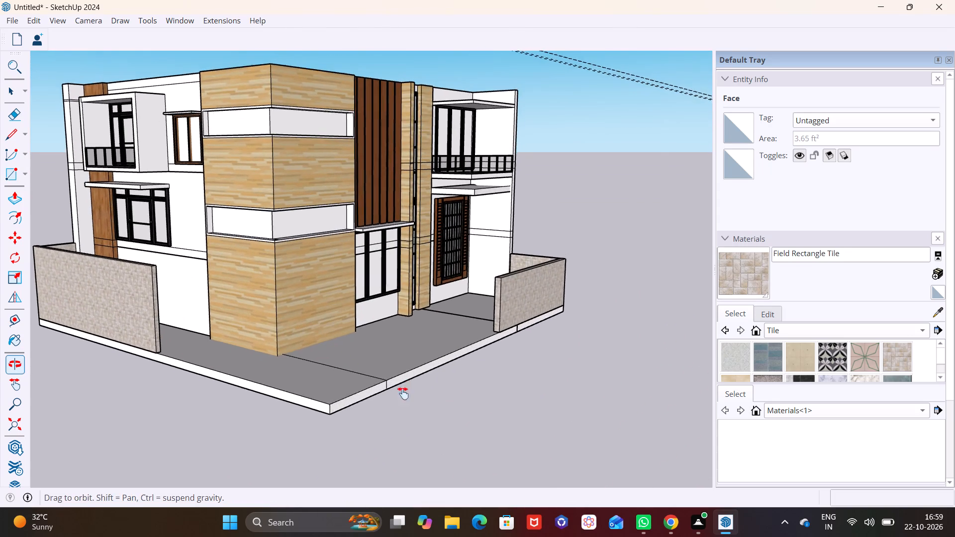
pyautogui.keyDown('shift'); pyautogui.moveTo(403, 393); pyautogui.dragTo(385, 418, button='middle'); pyautogui.keyUp('shift')
pyautogui.scroll(-3, 365, 388)
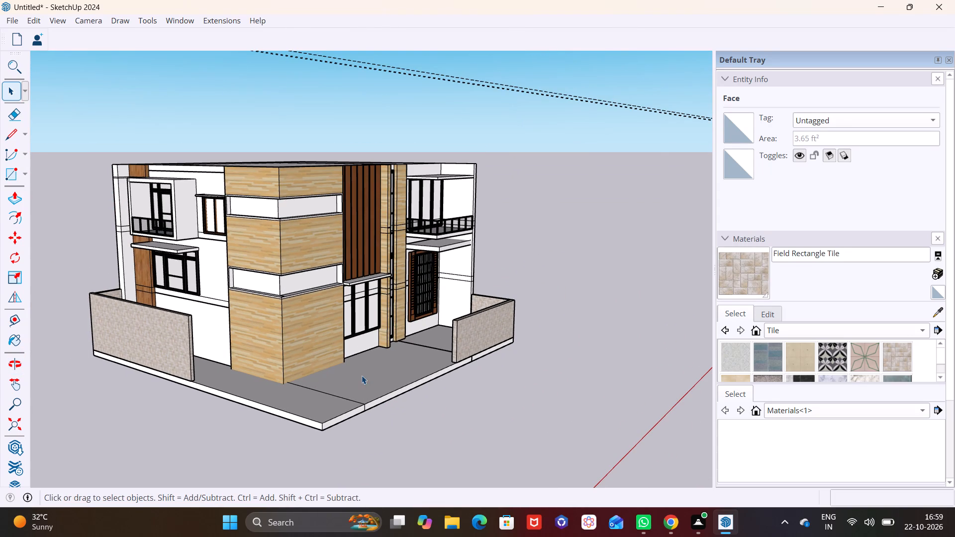
pyautogui.moveTo(361, 374); pyautogui.dragTo(358, 373, button='middle')
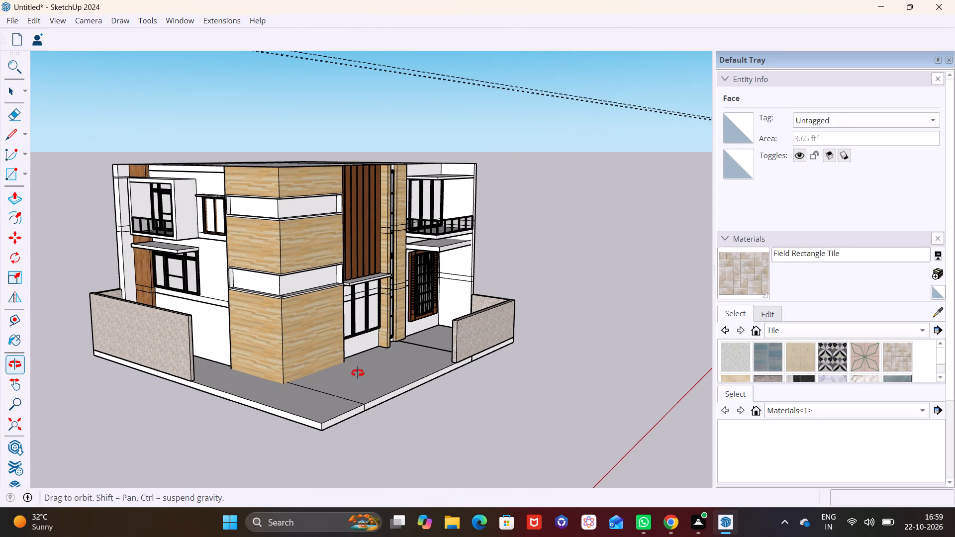
pyautogui.moveTo(358, 373); pyautogui.dragTo(351, 364, button='middle')
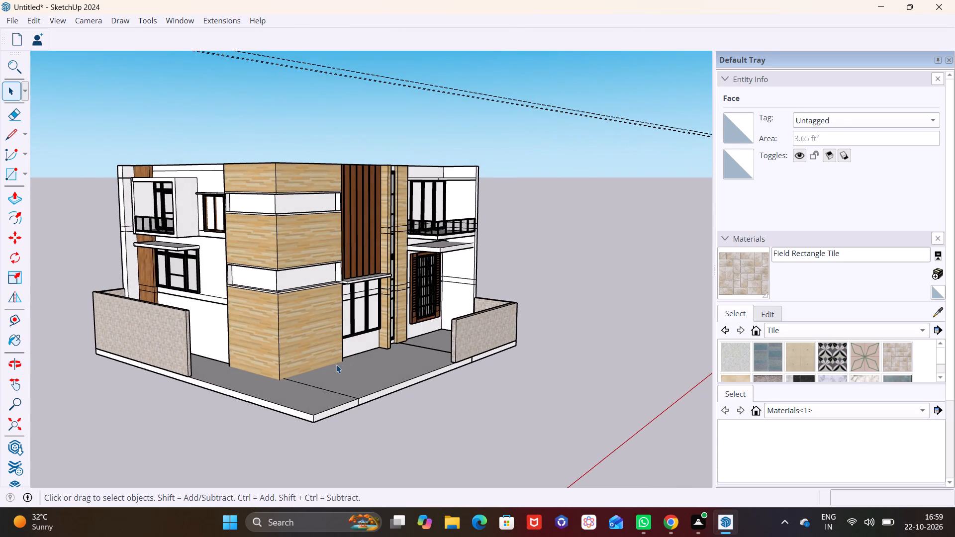
pyautogui.moveTo(331, 364); pyautogui.dragTo(300, 367, button='middle')
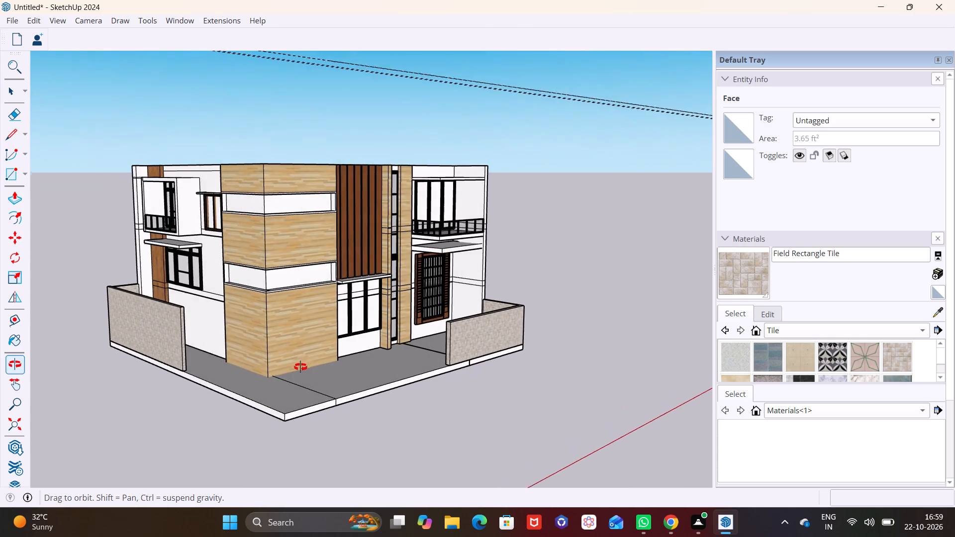
pyautogui.moveTo(300, 367); pyautogui.dragTo(336, 367, button='middle')
pyautogui.scroll(-2, 331, 367)
pyautogui.moveTo(328, 367); pyautogui.dragTo(287, 368, button='middle')
pyautogui.scroll(-1, 264, 354)
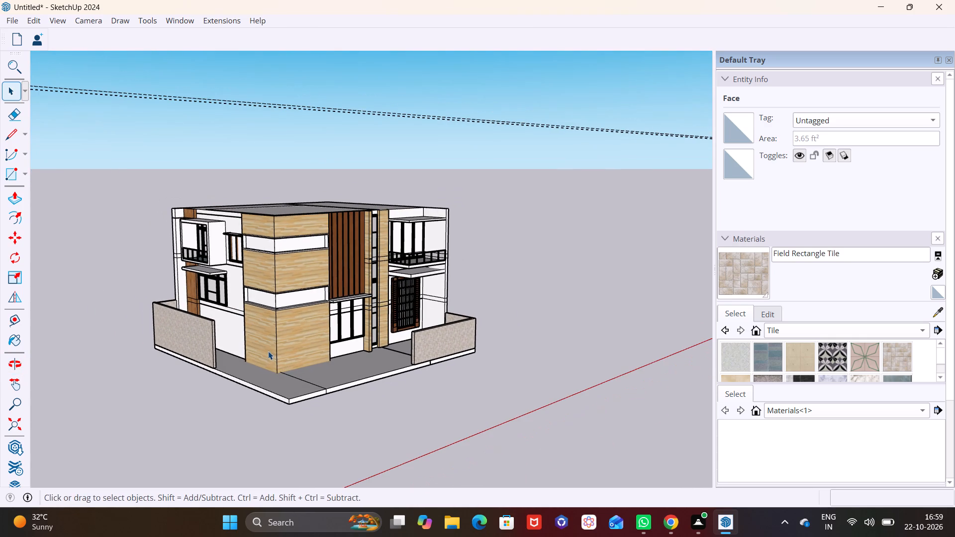
pyautogui.scroll(3, 268, 351)
pyautogui.moveTo(270, 351); pyautogui.dragTo(263, 348, button='middle')
pyautogui.scroll(1, 253, 337)
pyautogui.keyDown('shift'); pyautogui.moveTo(253, 337); pyautogui.dragTo(143, 364, button='middle'); pyautogui.keyUp('shift')
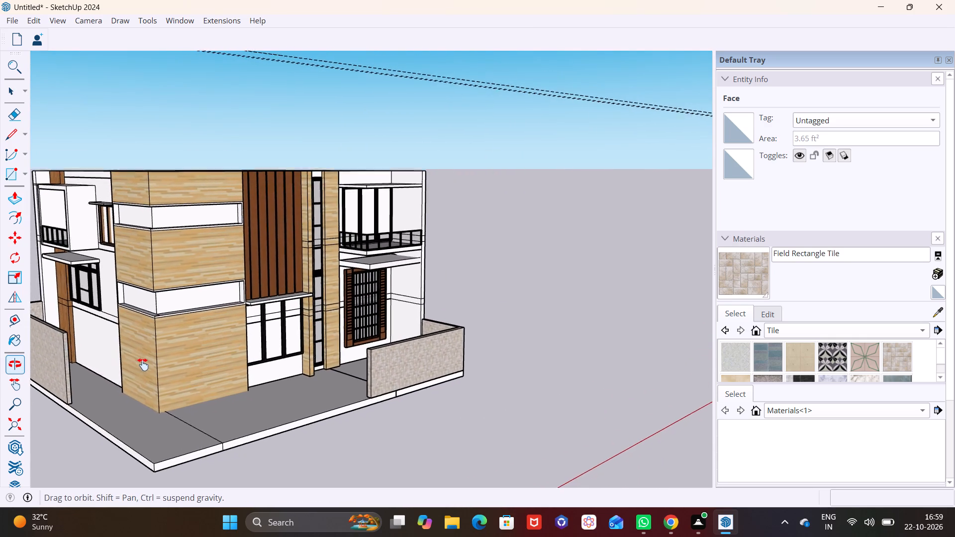
pyautogui.keyDown('shift'); pyautogui.moveTo(143, 364); pyautogui.dragTo(136, 360, button='middle'); pyautogui.keyUp('shift')
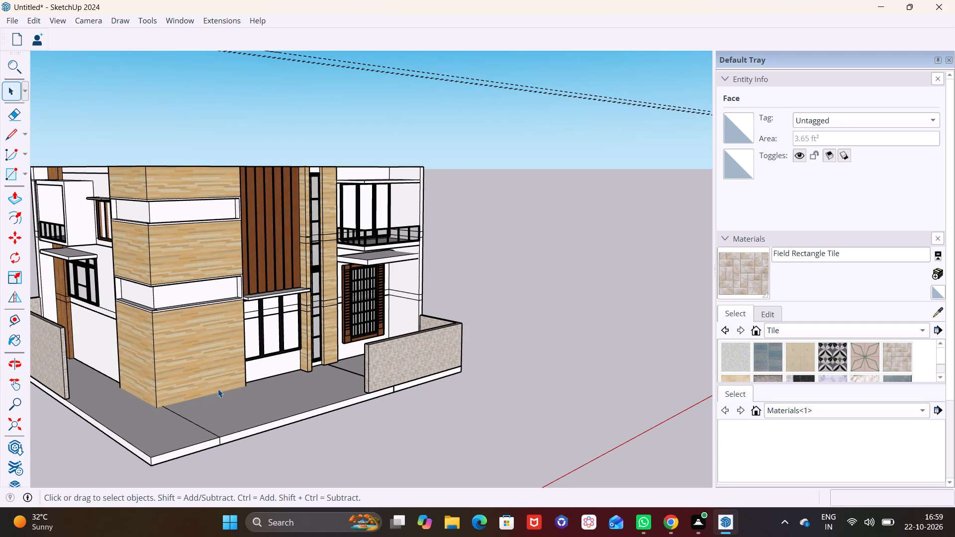
pyautogui.scroll(-2, 278, 383)
pyautogui.keyDown('shift'); pyautogui.moveTo(278, 383); pyautogui.dragTo(332, 378, button='middle'); pyautogui.keyUp('shift')
pyautogui.scroll(3, 418, 388)
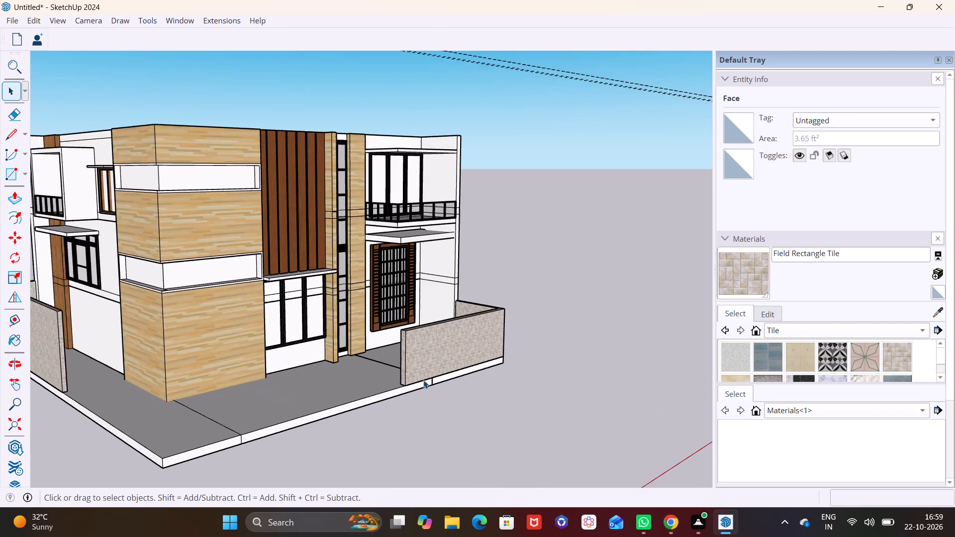
# Extend the front boundary wall by pushing its free end face out about 6' 10" along the plot's front edge.
pyautogui.scroll(3, 423, 380)
pyautogui.click(394, 348)
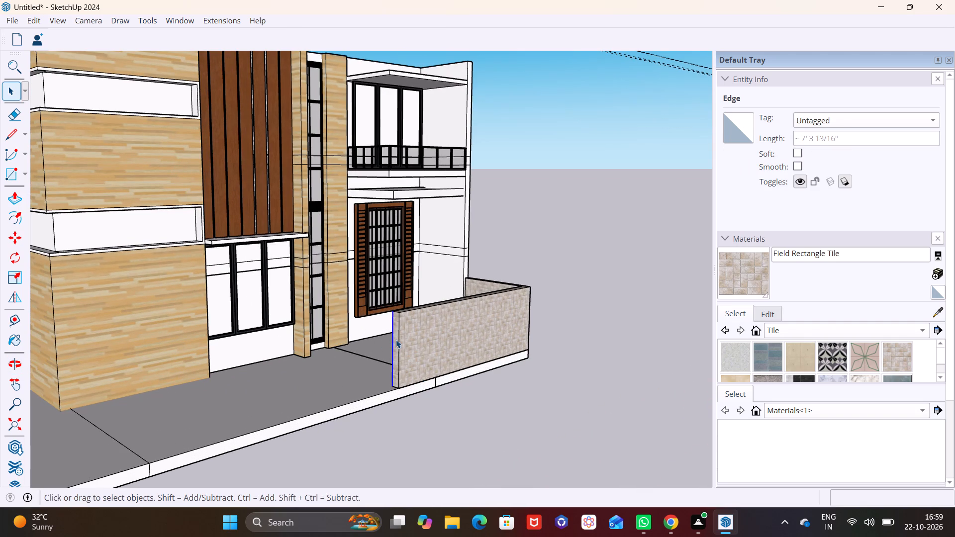
pyautogui.click(396, 340)
pyautogui.click(14, 200)
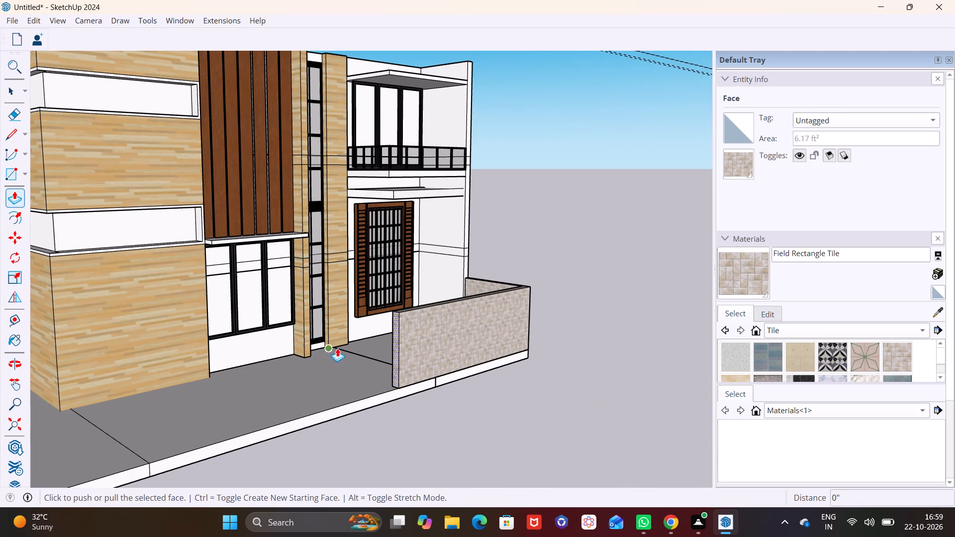
pyautogui.click(395, 340)
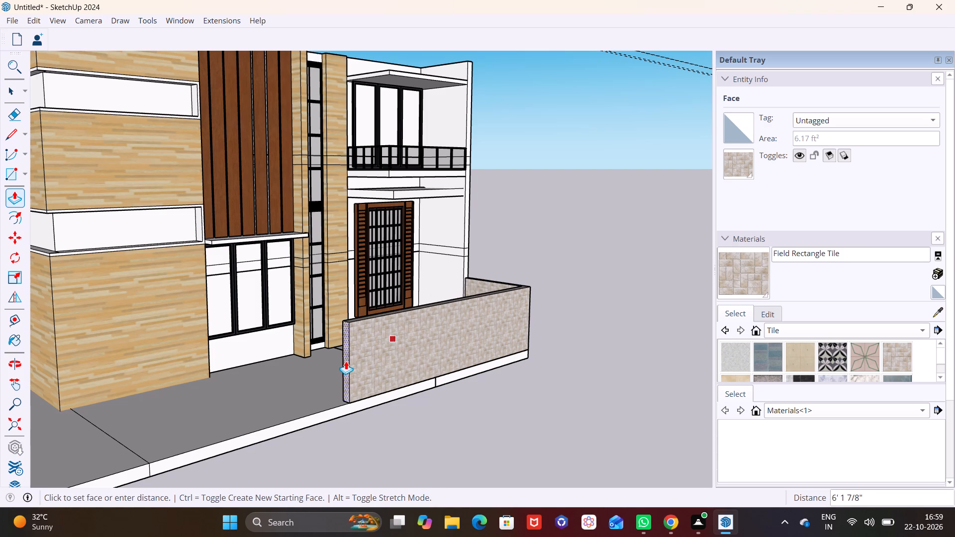
pyautogui.click(340, 363)
# Extend the side boundary wall from its free end face by about 27' 5" to the plot corner, as a new section.
pyautogui.scroll(-5, 339, 370)
pyautogui.keyDown('shift'); pyautogui.moveTo(340, 405); pyautogui.dragTo(473, 388, button='middle'); pyautogui.keyUp('shift')
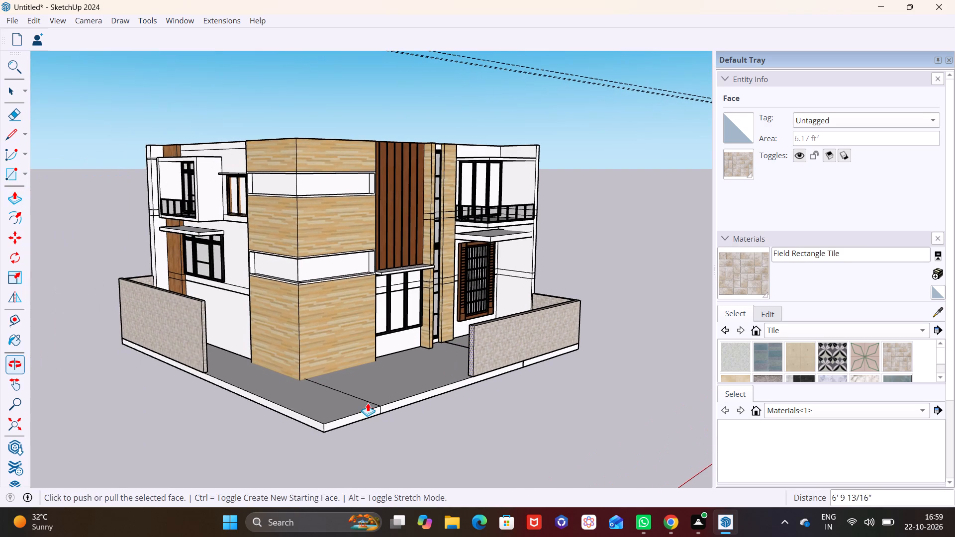
pyautogui.scroll(5, 224, 365)
pyautogui.moveTo(221, 371); pyautogui.dragTo(217, 393, button='middle')
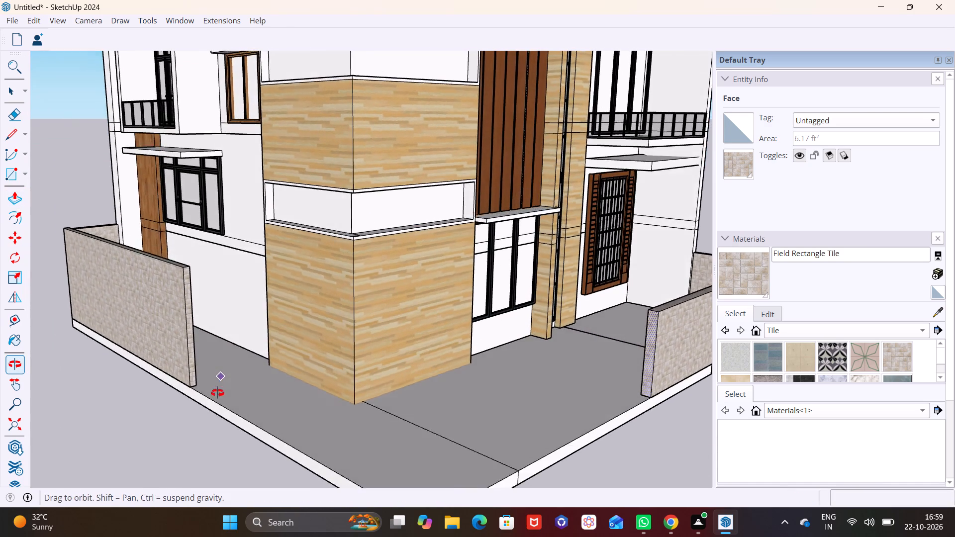
pyautogui.moveTo(217, 393); pyautogui.dragTo(215, 412, button='middle')
pyautogui.scroll(5, 188, 384)
pyautogui.press('space')
pyautogui.click(198, 369)
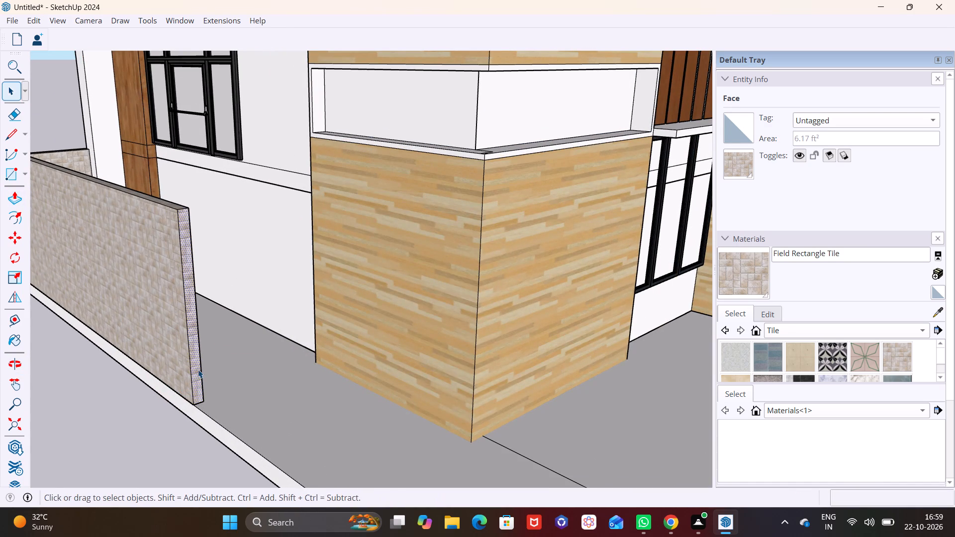
pyautogui.click(9, 197)
pyautogui.click(192, 320)
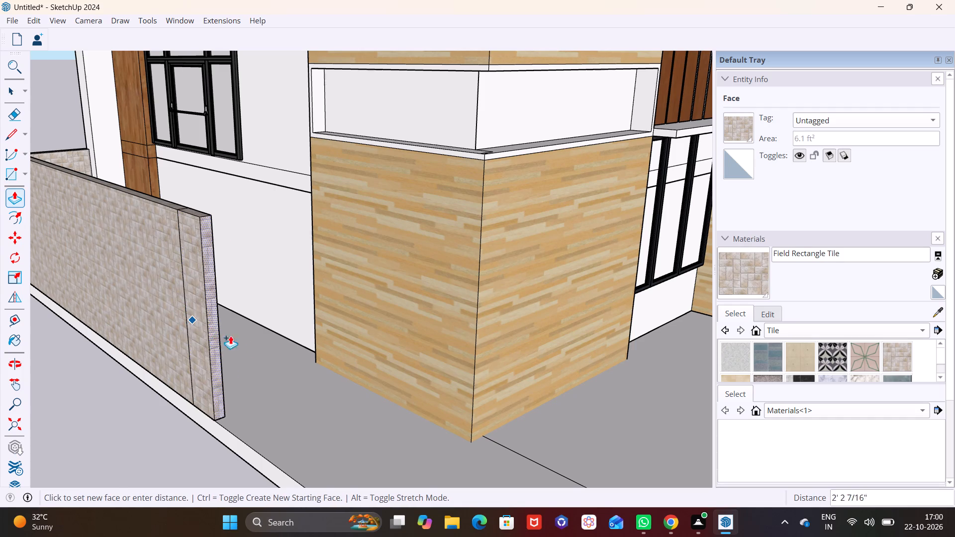
pyautogui.scroll(-10, 258, 343)
pyautogui.moveTo(394, 431); pyautogui.dragTo(323, 375, button='middle')
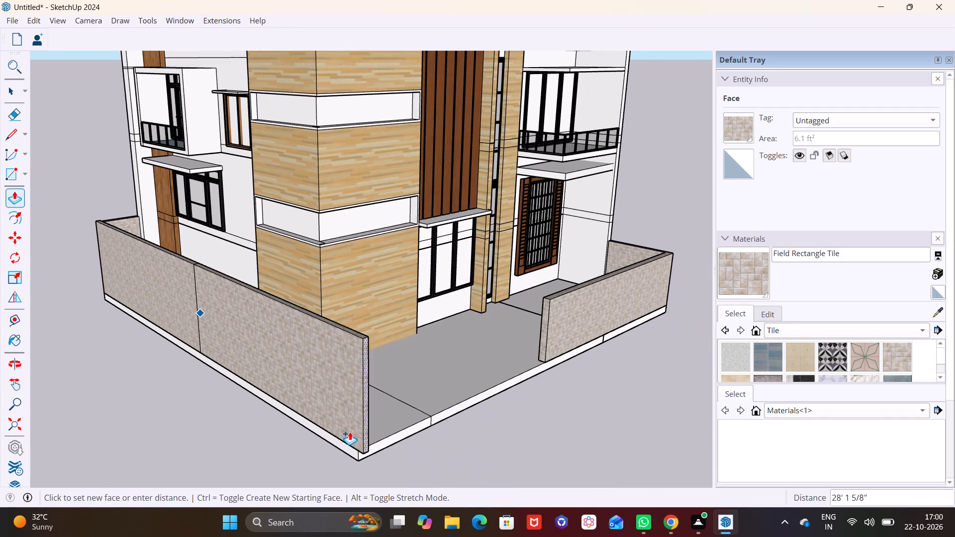
pyautogui.click(356, 453)
# Extend the front boundary wall from its free end face as a new section that meets the side boundary wall at the corner.
pyautogui.scroll(2, 510, 356)
pyautogui.press('space')
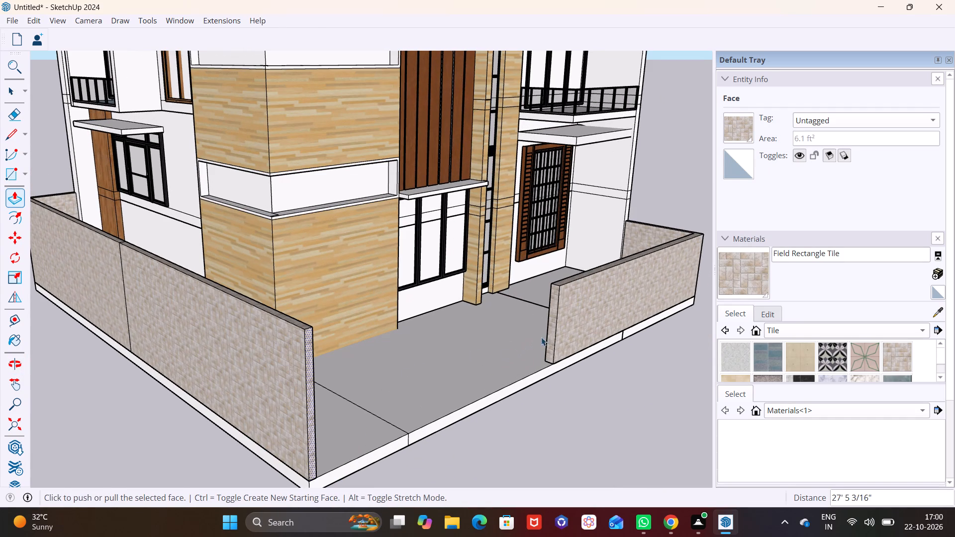
pyautogui.click(550, 326)
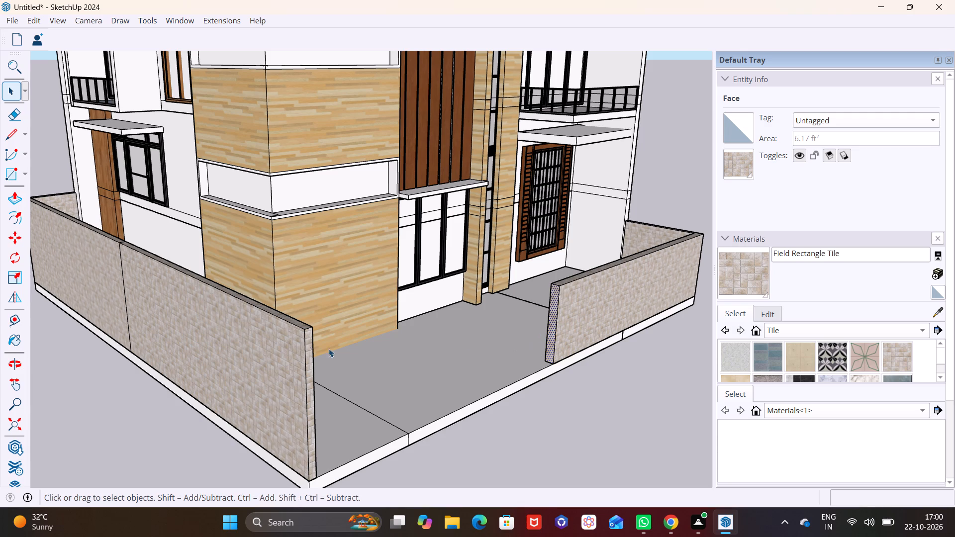
pyautogui.click(10, 201)
pyautogui.click(553, 327)
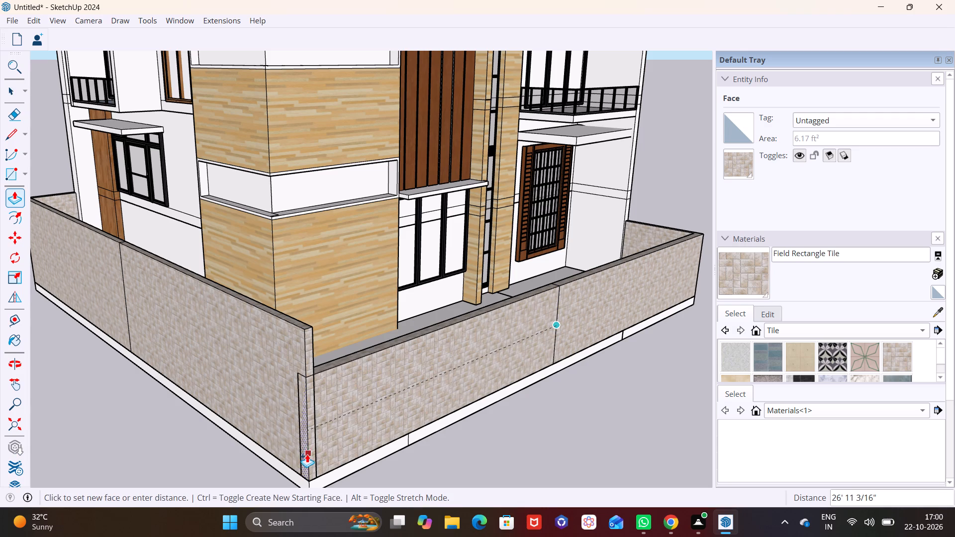
pyautogui.click(315, 438)
# Paint the outer faces of the new front and side boundary wall sections with Color A08 from the Colors collection.
pyautogui.press('space')
pyautogui.click(390, 393)
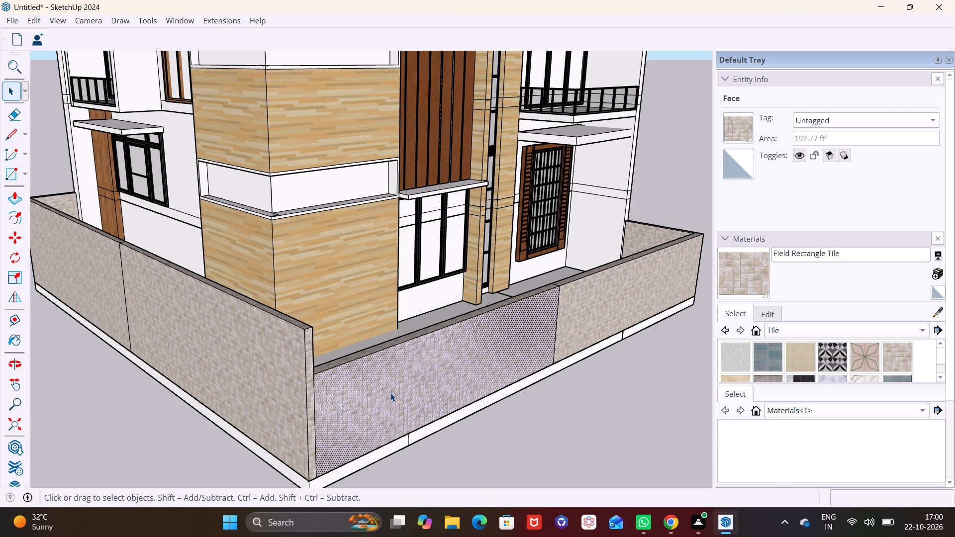
pyautogui.click(787, 332)
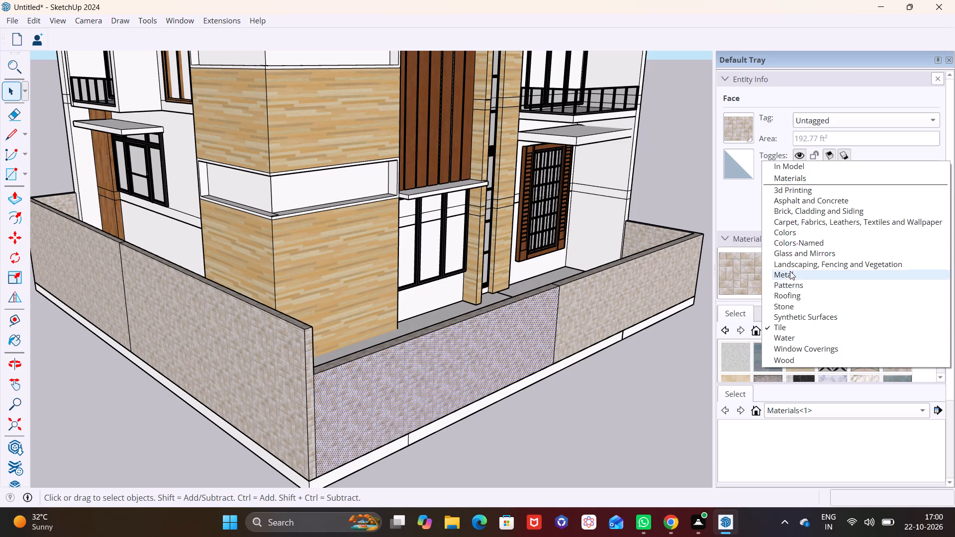
pyautogui.click(792, 229)
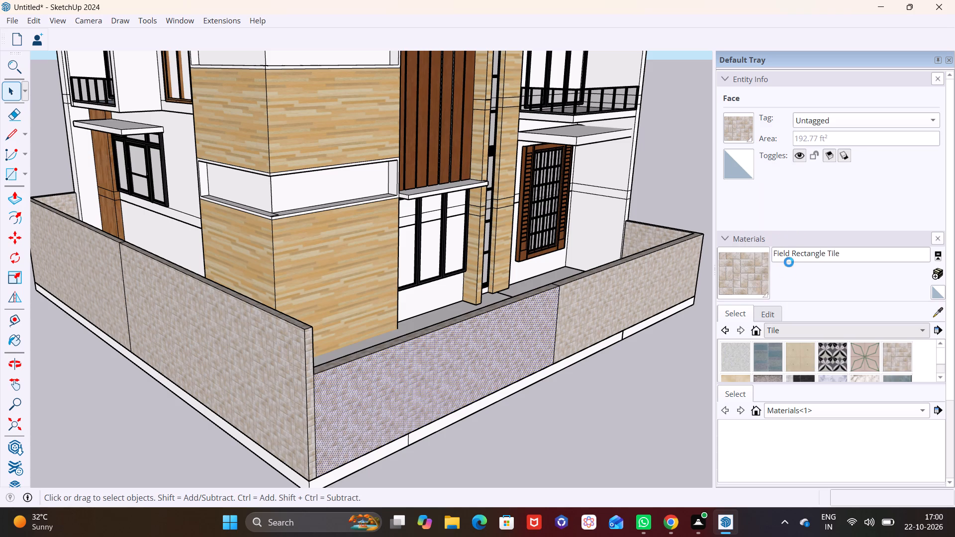
pyautogui.scroll(-2, 782, 355)
pyautogui.click(779, 361)
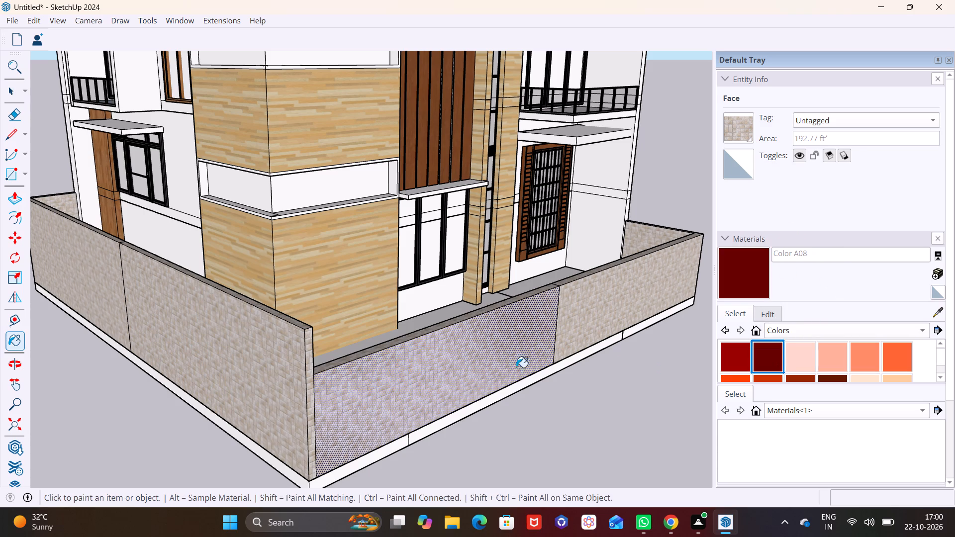
pyautogui.click(490, 367)
pyautogui.doubleClick(286, 374)
pyautogui.press('space')
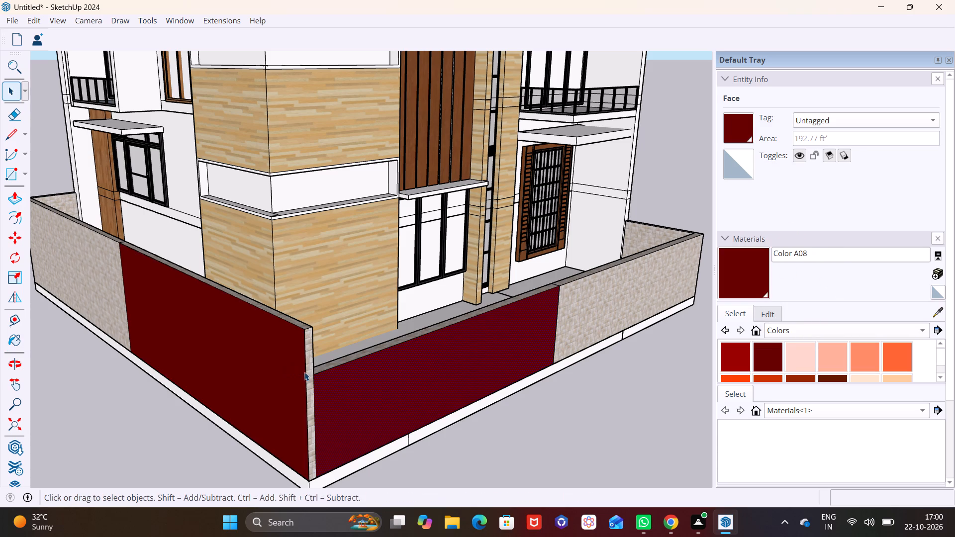
pyautogui.click(312, 362)
pyautogui.click(308, 356)
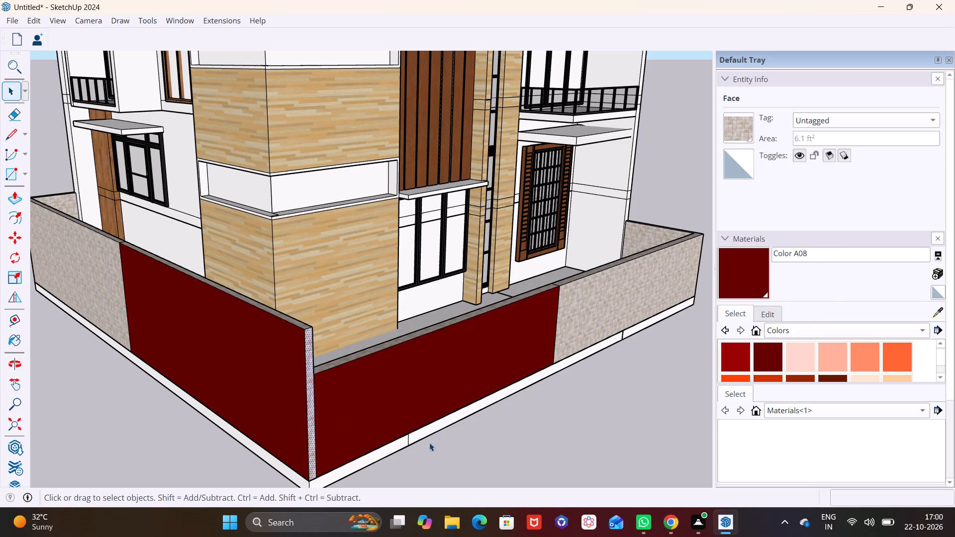
pyautogui.click(431, 443)
# Sample Wood Veneer 01 from the house's vertical slat cladding and paint the new front wall section's outer face with it.
pyautogui.scroll(-2, 438, 444)
pyautogui.click(464, 448)
pyautogui.scroll(-3, 452, 443)
pyautogui.moveTo(441, 439); pyautogui.dragTo(426, 345, button='middle')
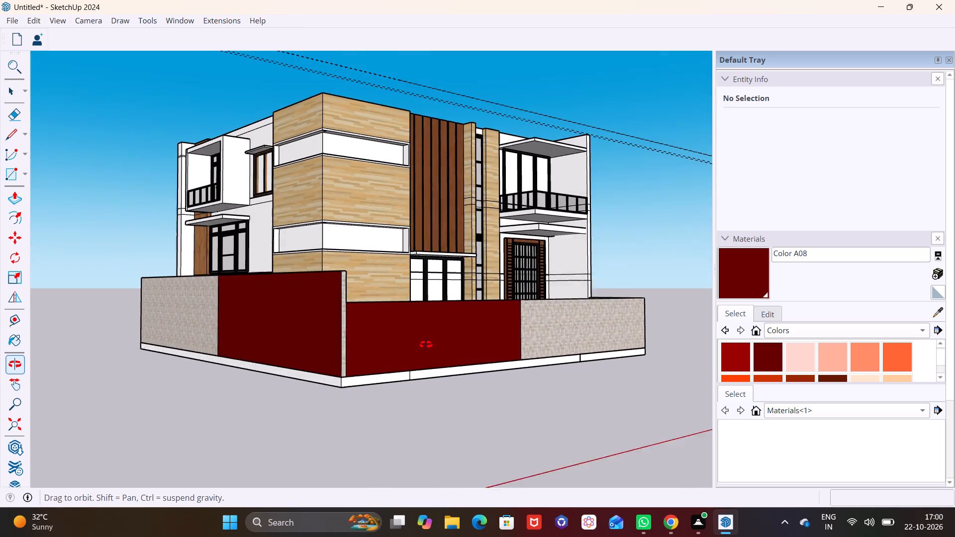
pyautogui.moveTo(426, 345); pyautogui.dragTo(426, 344, button='middle')
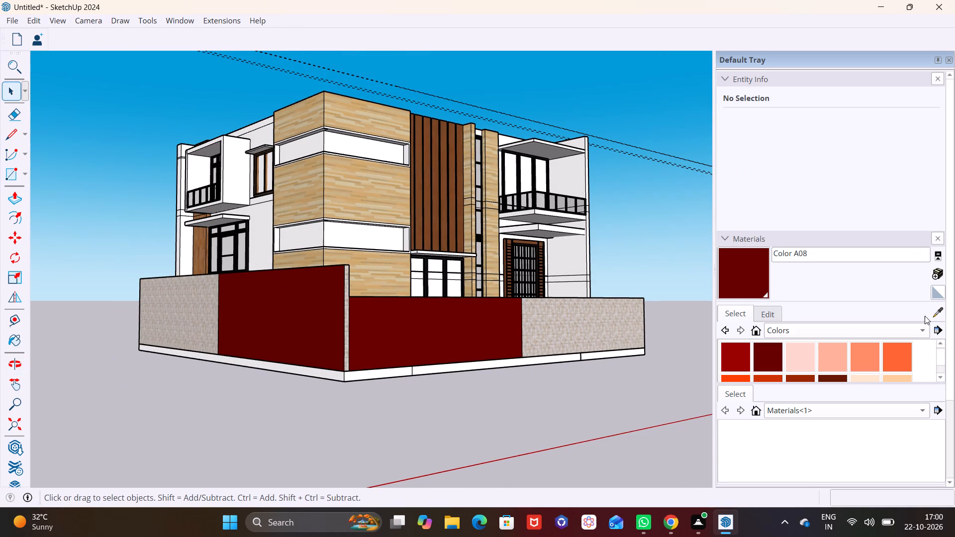
pyautogui.click(934, 310)
pyautogui.click(426, 198)
pyautogui.click(421, 316)
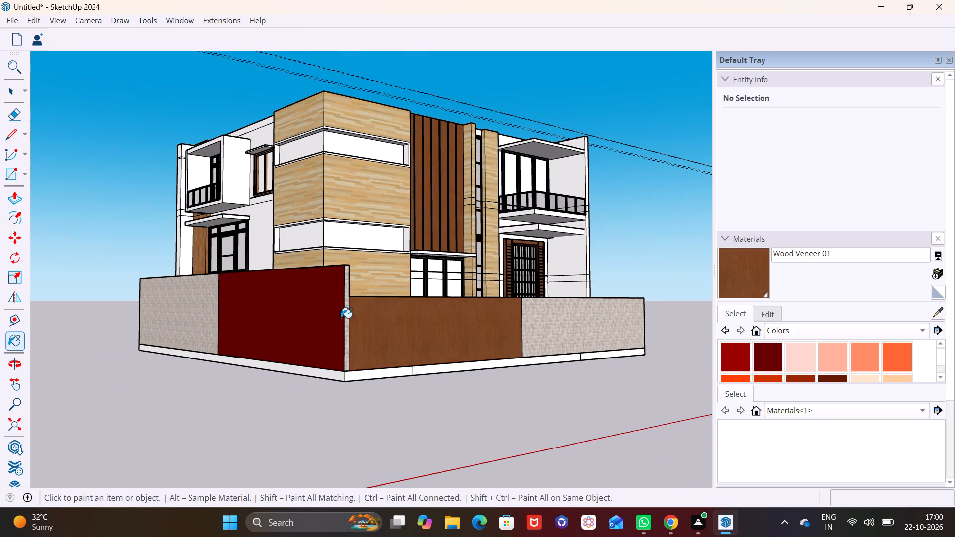
# Paint the side boundary wall section's outer face and the adjoining corner strip with Wood Veneer 01.
pyautogui.click(319, 318)
pyautogui.click(346, 307)
# Push/Pull the top face of the front wood veneer wall section up about 3' 2", level with the side boundary wall's top.
pyautogui.moveTo(347, 301); pyautogui.dragTo(328, 353, button='middle')
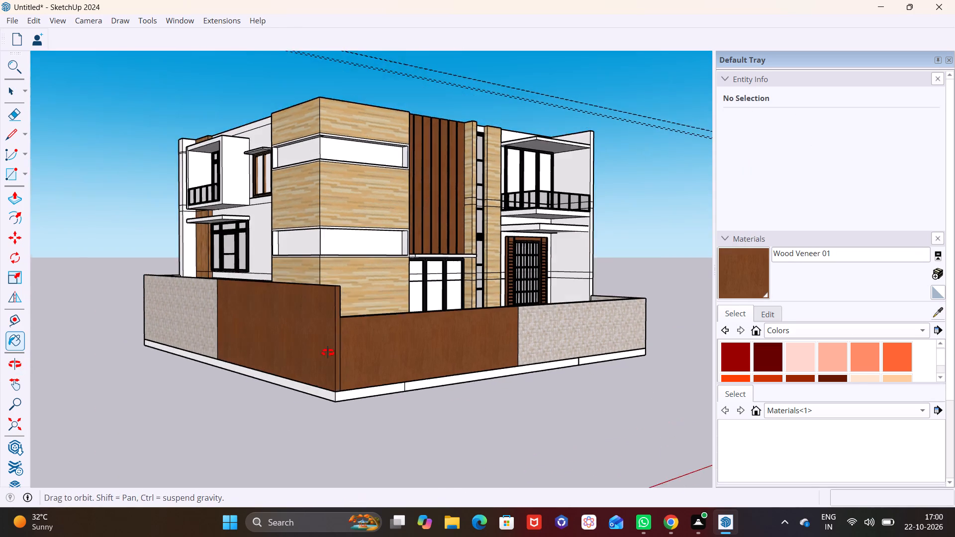
pyautogui.moveTo(328, 353); pyautogui.dragTo(315, 399, button='middle')
pyautogui.scroll(1, 303, 388)
pyautogui.moveTo(354, 337); pyautogui.dragTo(360, 324, button='middle')
pyautogui.moveTo(344, 375); pyautogui.dragTo(374, 312, button='middle')
pyautogui.scroll(-4, 371, 316)
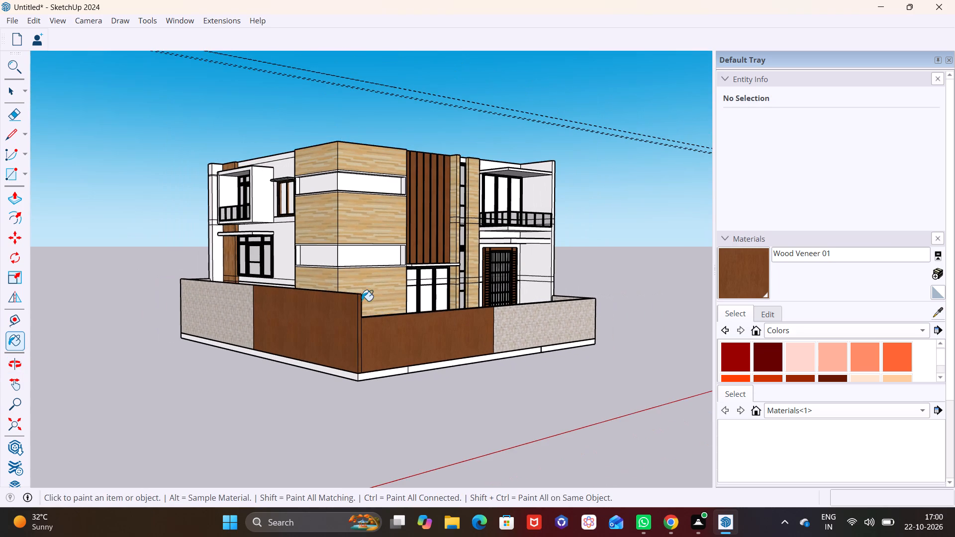
pyautogui.moveTo(362, 301); pyautogui.dragTo(255, 393, button='middle')
pyautogui.scroll(6, 292, 379)
pyautogui.moveTo(315, 326); pyautogui.dragTo(271, 390, button='middle')
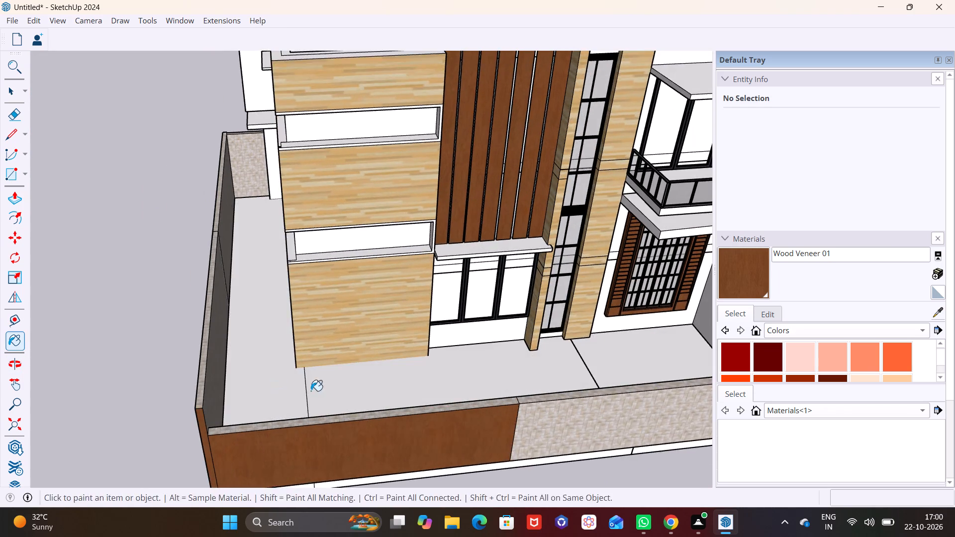
pyautogui.moveTo(311, 391); pyautogui.dragTo(309, 306, button='middle')
pyautogui.moveTo(313, 338); pyautogui.dragTo(305, 371, button='middle')
pyautogui.scroll(2, 303, 354)
pyautogui.press('space')
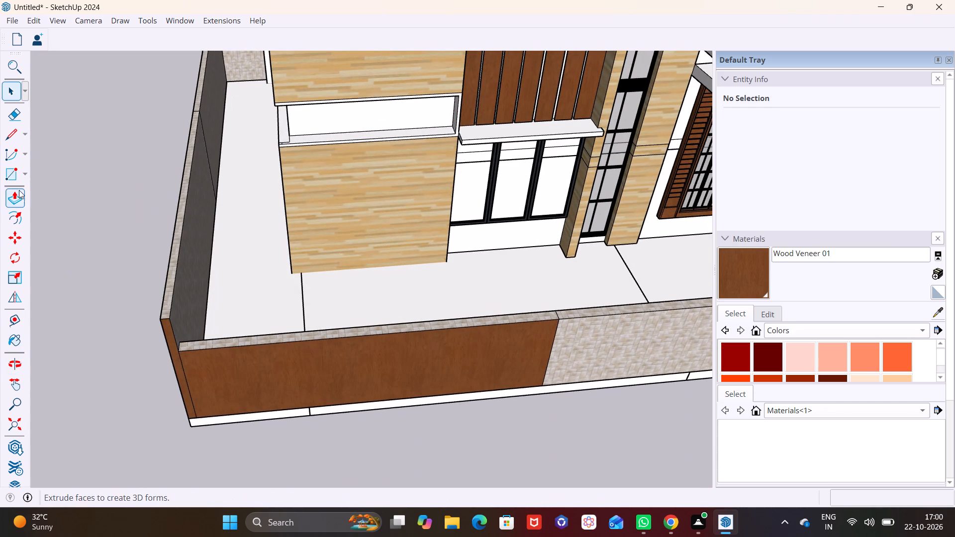
pyautogui.click(6, 95)
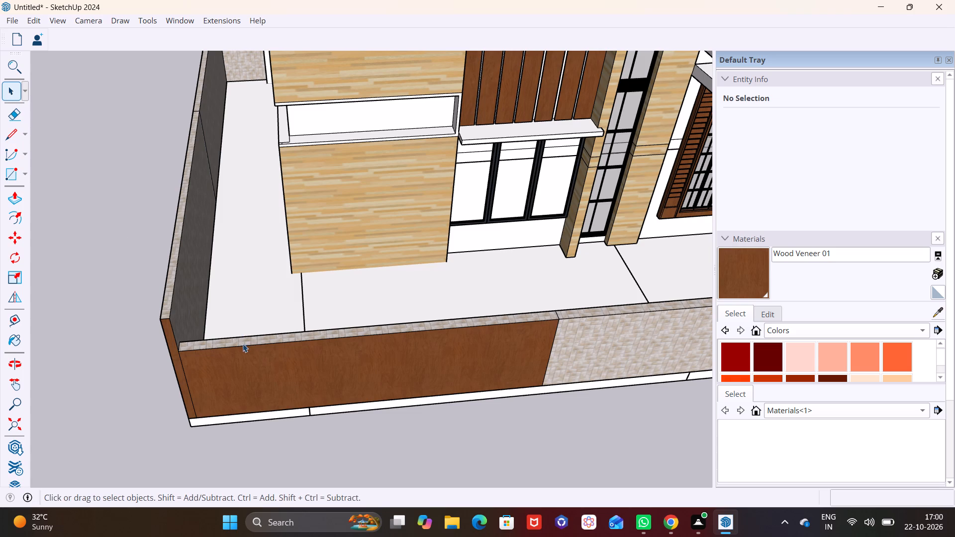
pyautogui.click(244, 339)
pyautogui.click(11, 196)
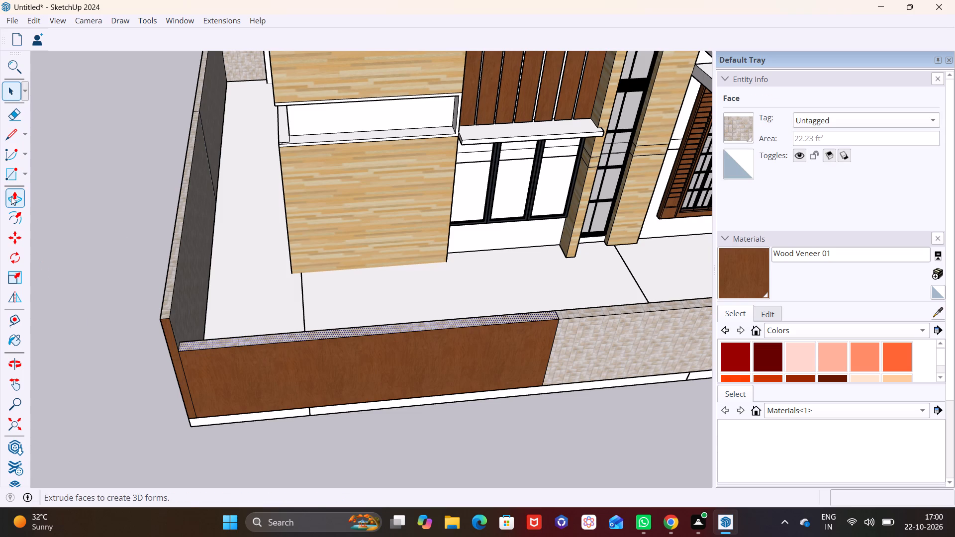
pyautogui.click(190, 343)
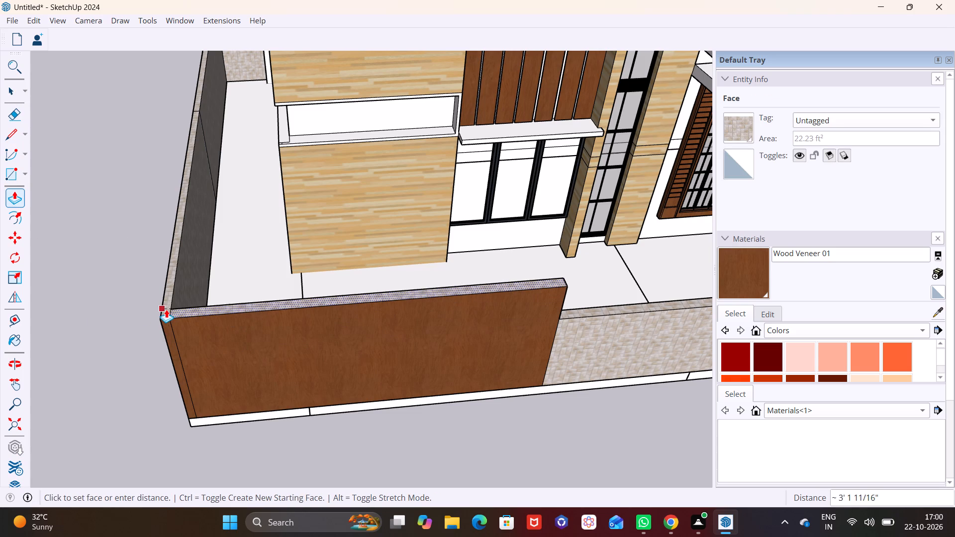
pyautogui.click(166, 309)
pyautogui.press('space')
# Push/Pull the top face of the front tiled wall section up until it is level with the adjacent wood veneer section.
pyautogui.click(572, 316)
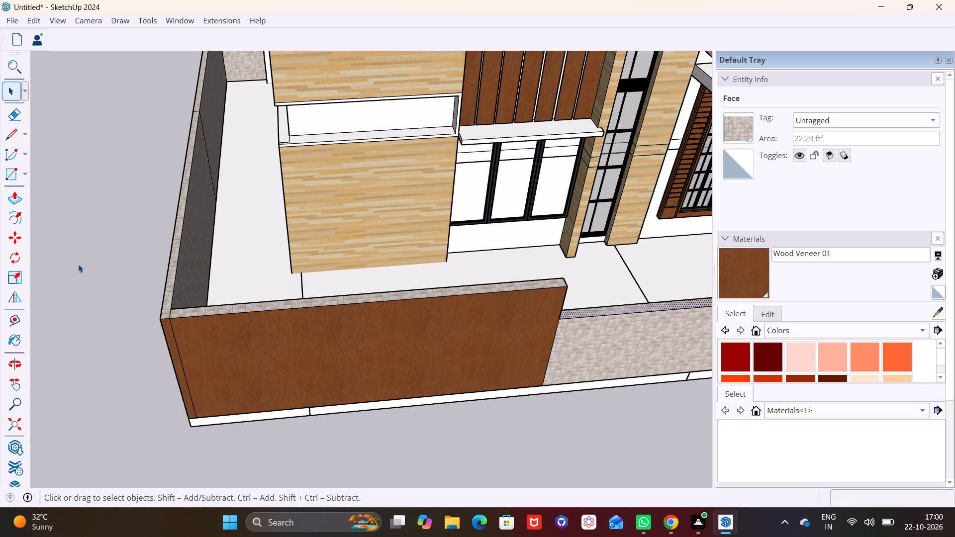
pyautogui.click(12, 198)
pyautogui.click(578, 309)
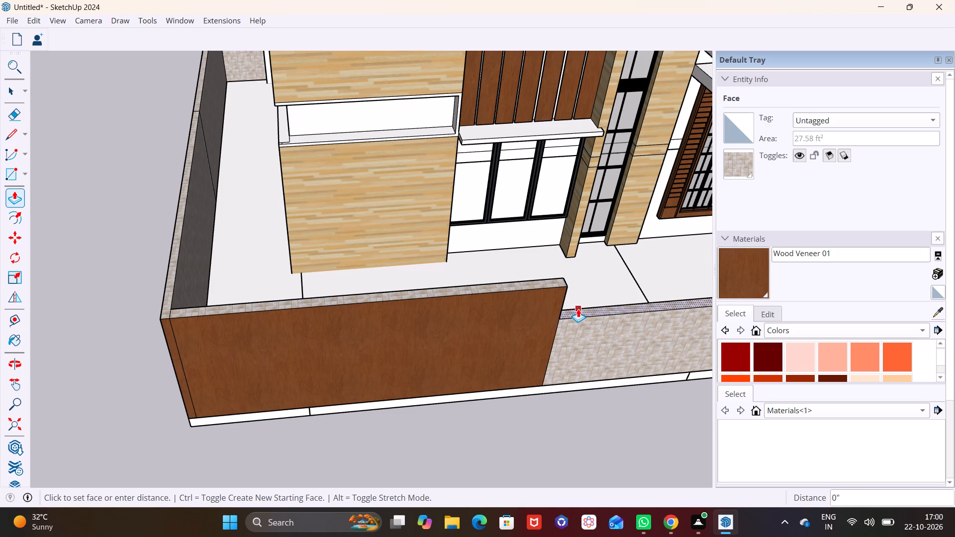
pyautogui.click(563, 283)
pyautogui.click(598, 280)
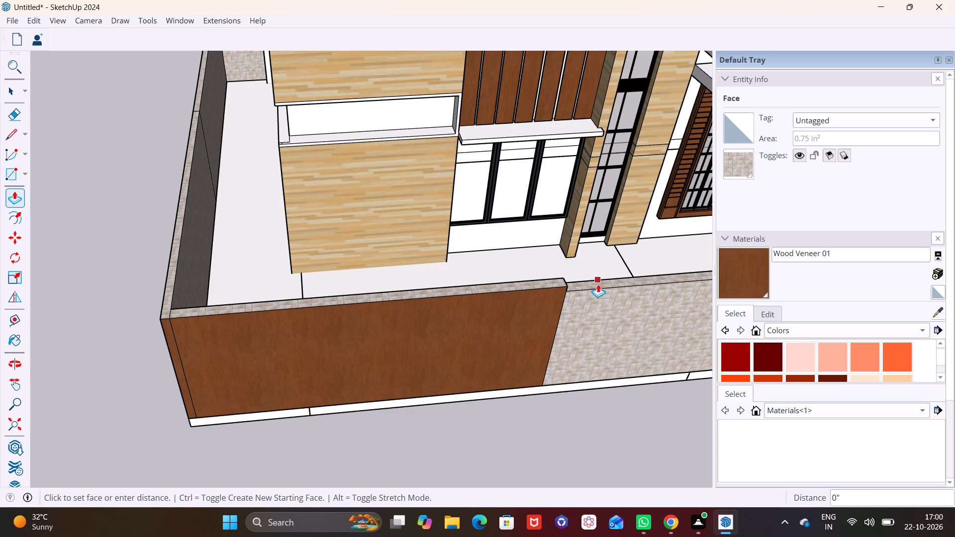
pyautogui.press('space')
pyautogui.click(598, 284)
pyautogui.click(13, 202)
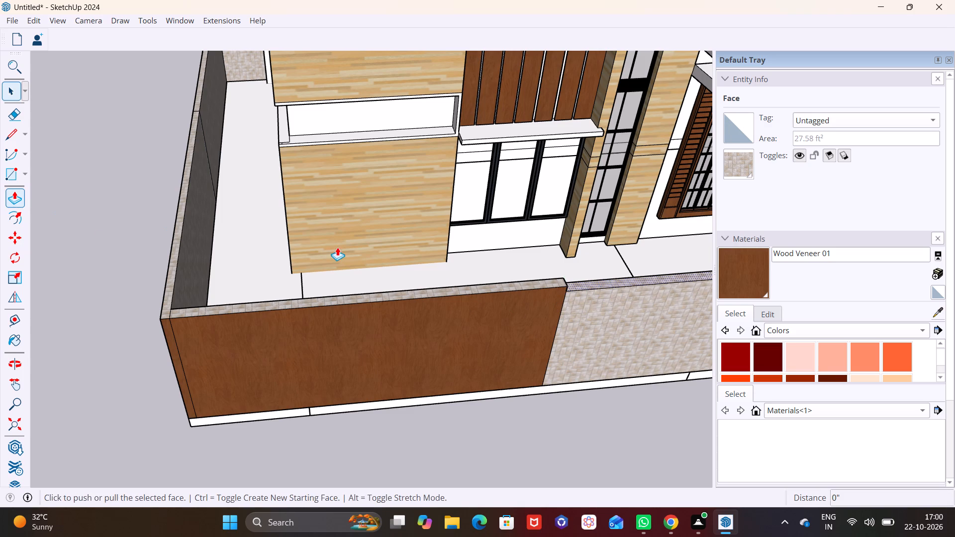
pyautogui.click(589, 283)
pyautogui.click(563, 280)
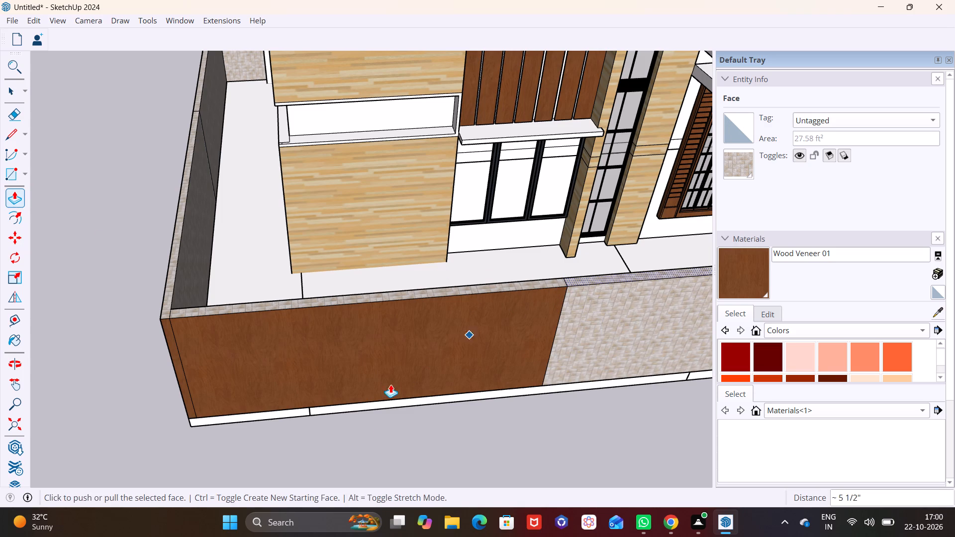
pyautogui.press('space')
pyautogui.click(367, 422)
# Sample Wood Veneer 01 from the front wall section and paint the top faces of the front and side wood sections with it.
pyautogui.scroll(-7, 362, 425)
pyautogui.moveTo(366, 450); pyautogui.dragTo(605, 316, button='middle')
pyautogui.scroll(2, 460, 308)
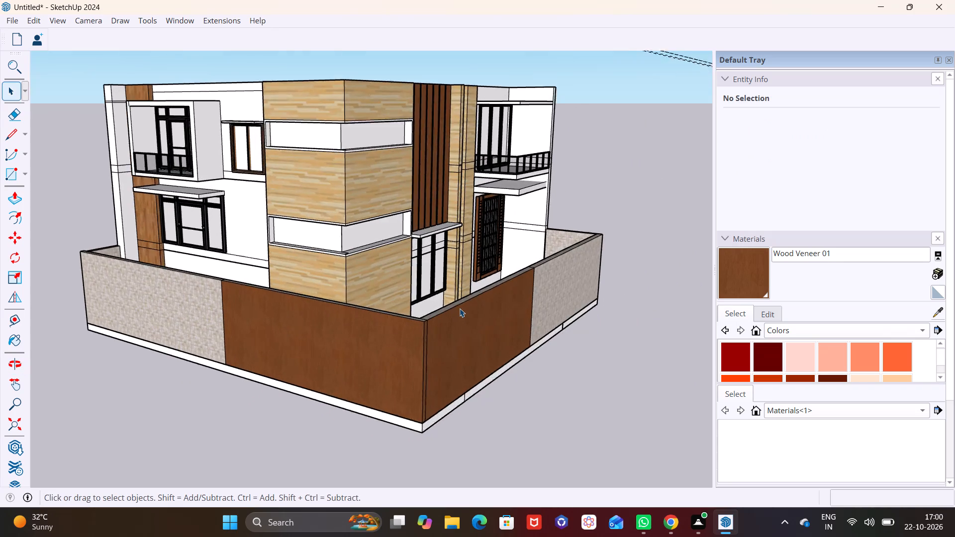
pyautogui.scroll(1, 460, 308)
pyautogui.moveTo(458, 322); pyautogui.dragTo(456, 362, button='middle')
pyautogui.scroll(-1, 456, 362)
pyautogui.click(943, 310)
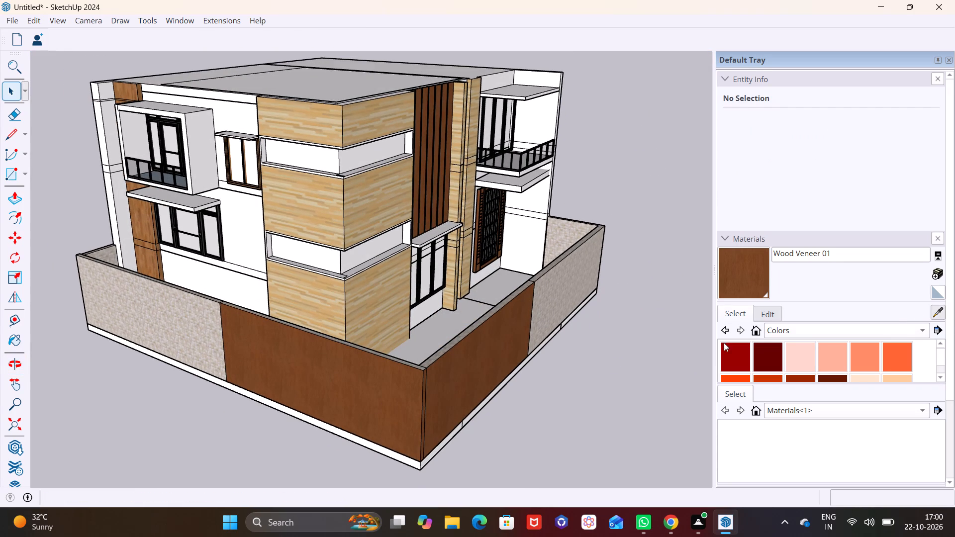
pyautogui.click(449, 385)
pyautogui.click(436, 357)
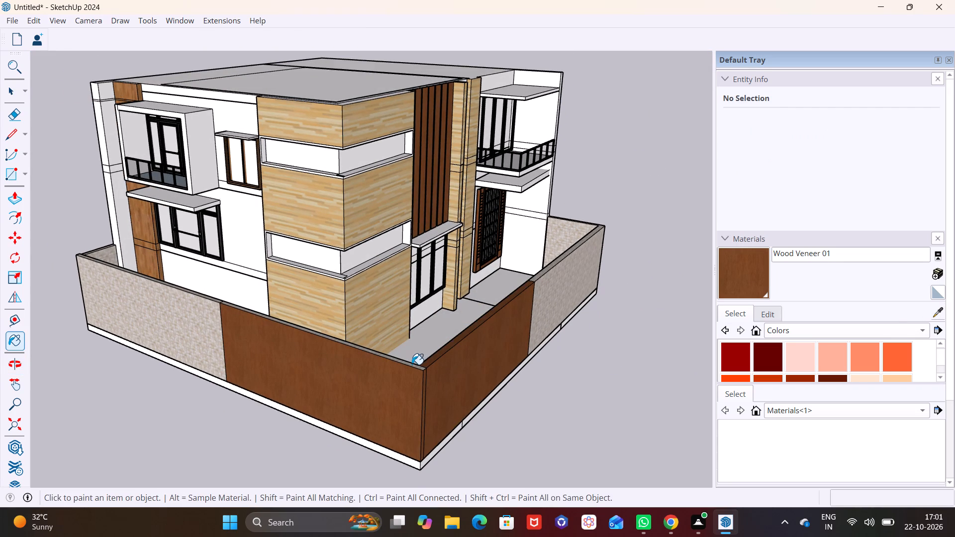
pyautogui.click(412, 364)
# Push/Pull the top face of the side wood veneer wall section down by 1' 4 9/16".
pyautogui.scroll(-7, 401, 385)
pyautogui.moveTo(401, 387); pyautogui.dragTo(401, 319, button='middle')
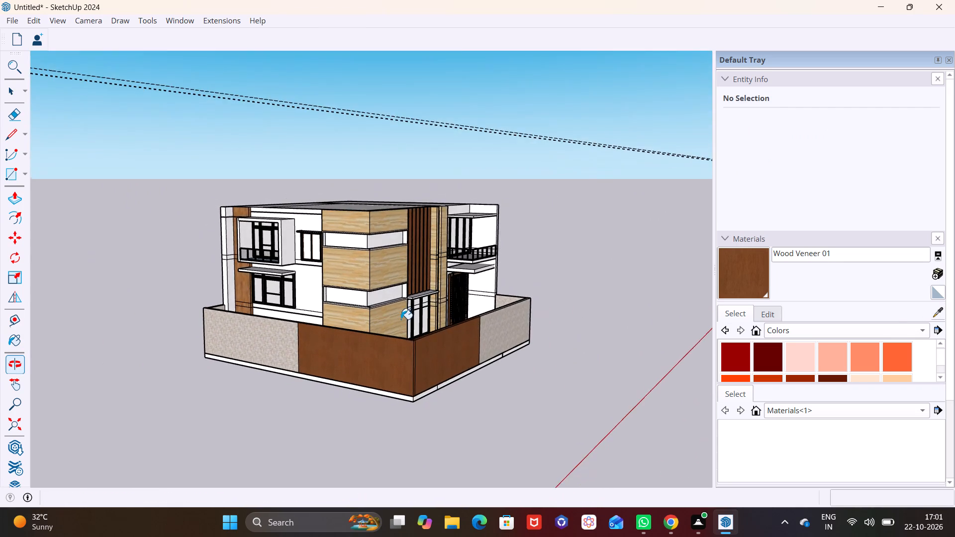
pyautogui.scroll(-3, 400, 321)
pyautogui.moveTo(366, 344); pyautogui.dragTo(289, 367, button='middle')
pyautogui.scroll(3, 312, 339)
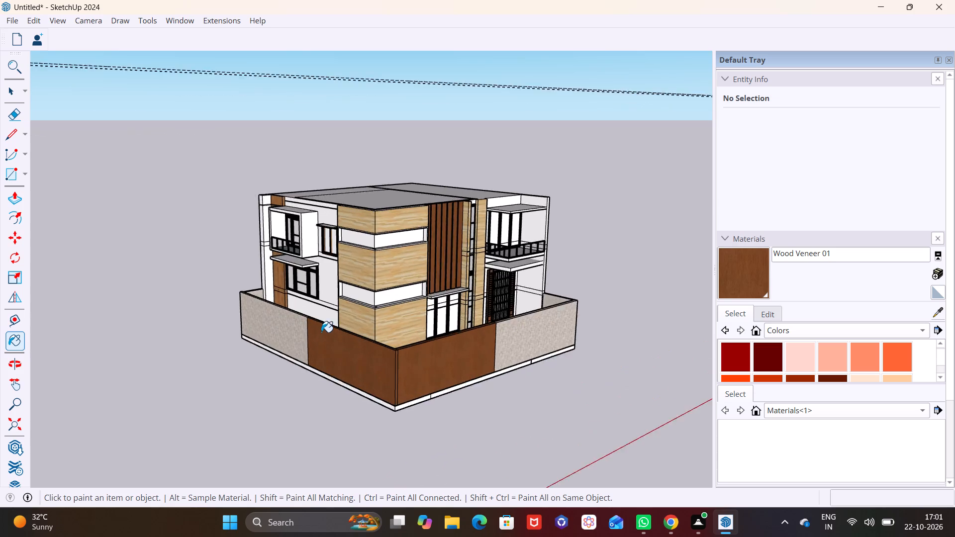
pyautogui.scroll(6, 321, 332)
pyautogui.moveTo(333, 347); pyautogui.dragTo(203, 370, button='middle')
pyautogui.moveTo(265, 403); pyautogui.dragTo(250, 437, button='middle')
pyautogui.press('space')
pyautogui.scroll(5, 237, 398)
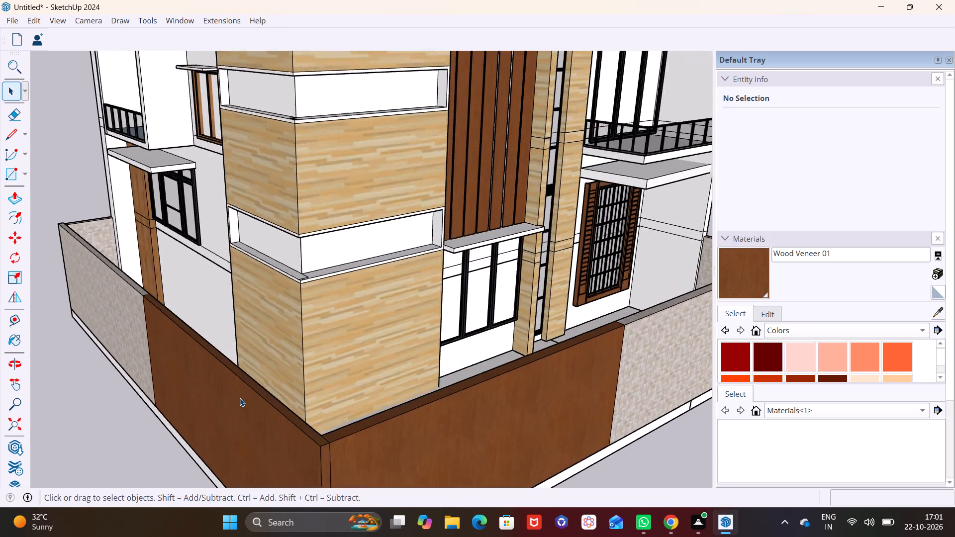
pyautogui.scroll(1, 240, 398)
pyautogui.click(267, 386)
pyautogui.click(267, 388)
pyautogui.scroll(1, 33, 215)
pyautogui.scroll(-1, 26, 205)
pyautogui.click(19, 199)
pyautogui.scroll(-1, 69, 245)
pyautogui.scroll(1, 207, 334)
pyautogui.click(207, 334)
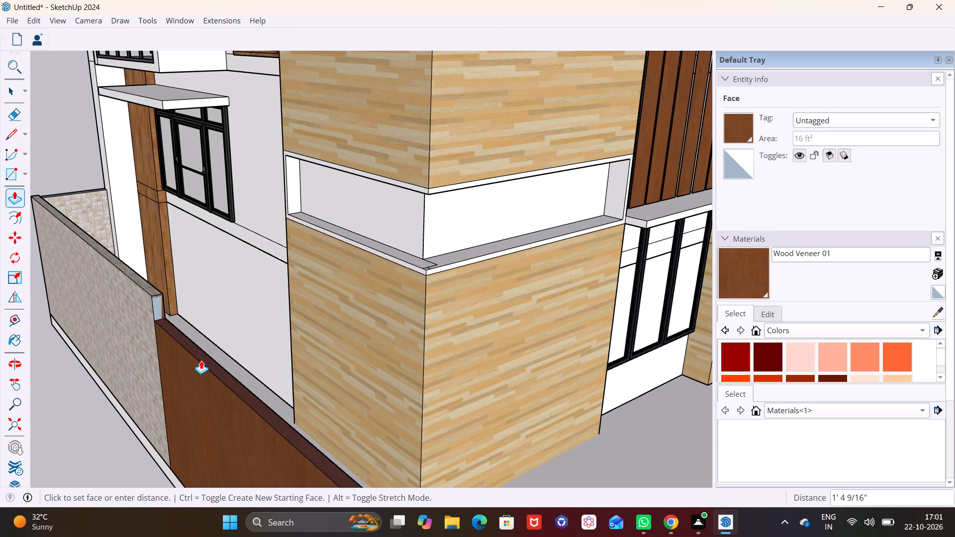
pyautogui.click(201, 360)
# Push/Pull the top face of the front wood veneer wall section down 1' 4 9/16" to match the lowered side section at the corner.
pyautogui.scroll(-1, 205, 362)
pyautogui.scroll(1, 208, 363)
pyautogui.scroll(-5, 214, 364)
pyautogui.moveTo(332, 403); pyautogui.dragTo(290, 285, button='middle')
pyautogui.moveTo(342, 301); pyautogui.dragTo(287, 423, button='middle')
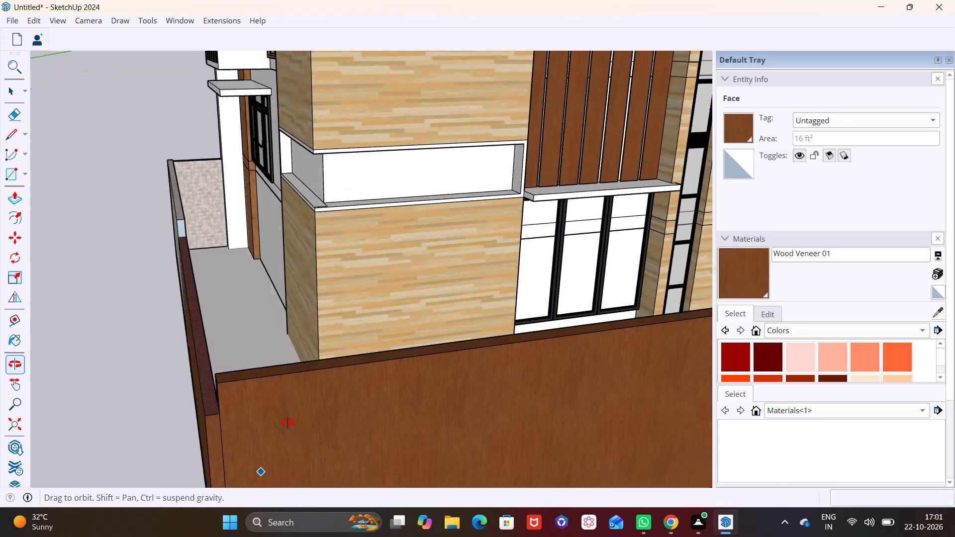
pyautogui.moveTo(287, 423); pyautogui.dragTo(287, 423, button='middle')
pyautogui.press('space')
pyautogui.click(282, 380)
pyautogui.click(12, 198)
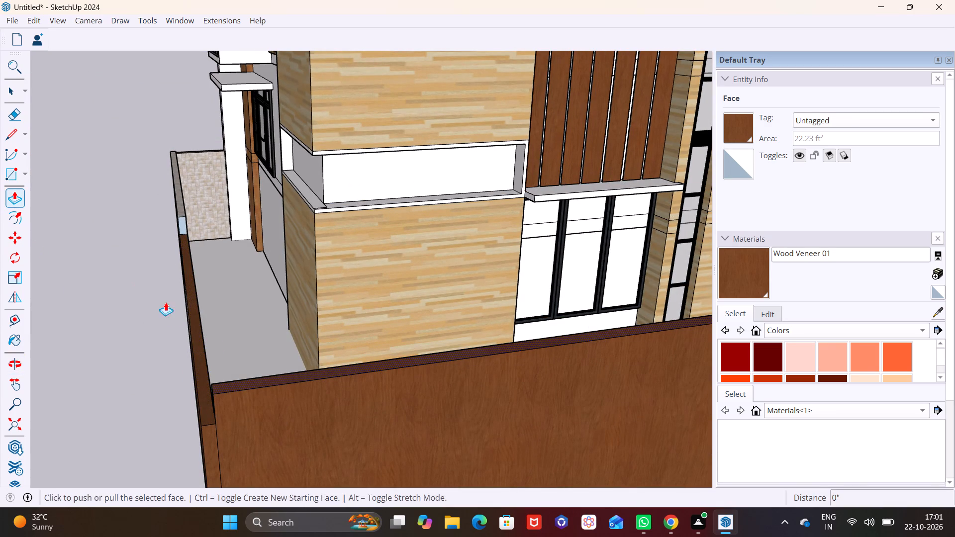
pyautogui.click(231, 385)
pyautogui.click(213, 424)
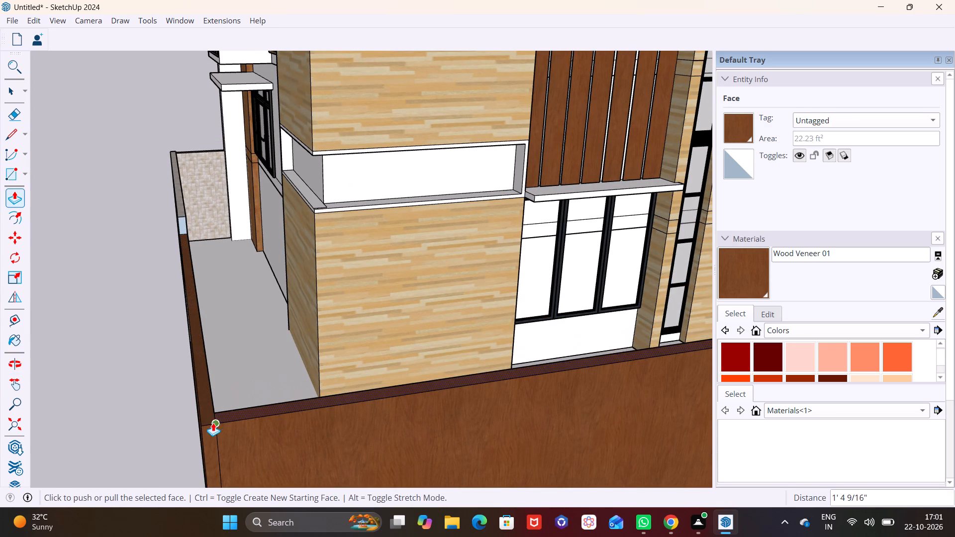
# Draw a rectangle about 3 5/16" by 7" across the exposed end face of the side tiled wall, above the lowered wood section.
pyautogui.scroll(-6, 253, 410)
pyautogui.moveTo(343, 408); pyautogui.dragTo(446, 340, button='middle')
pyautogui.scroll(4, 214, 265)
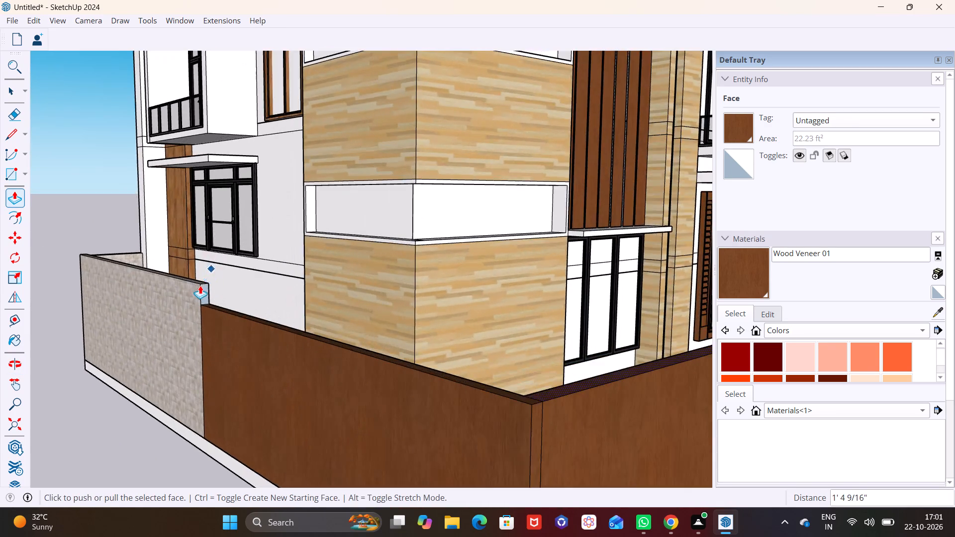
pyautogui.scroll(10, 200, 285)
pyautogui.click(26, 172)
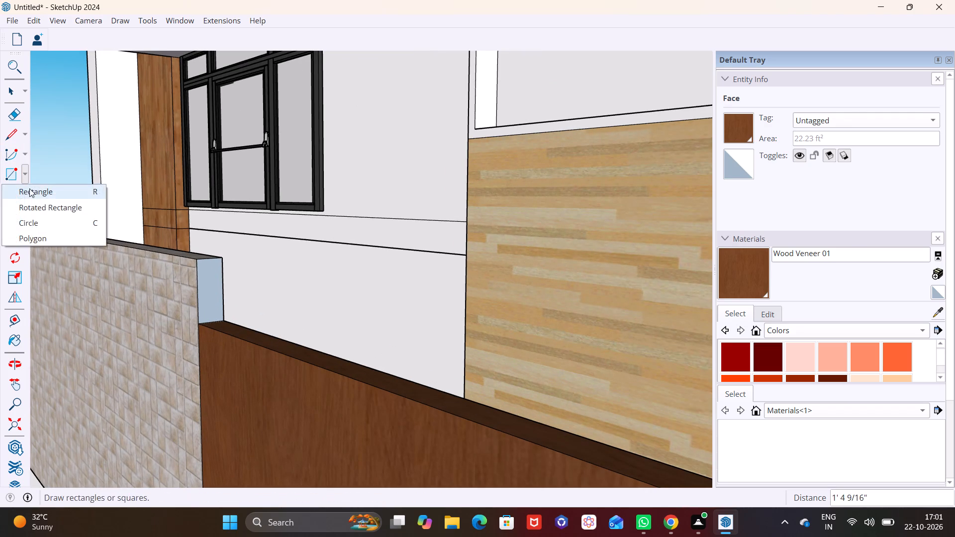
pyautogui.click(31, 192)
pyautogui.scroll(5, 270, 268)
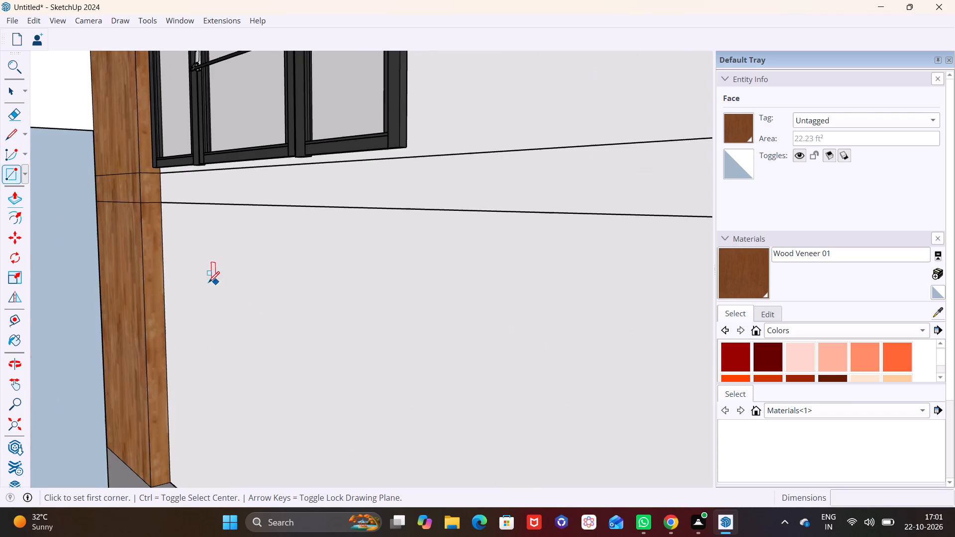
pyautogui.scroll(-2, 191, 286)
pyautogui.click(99, 278)
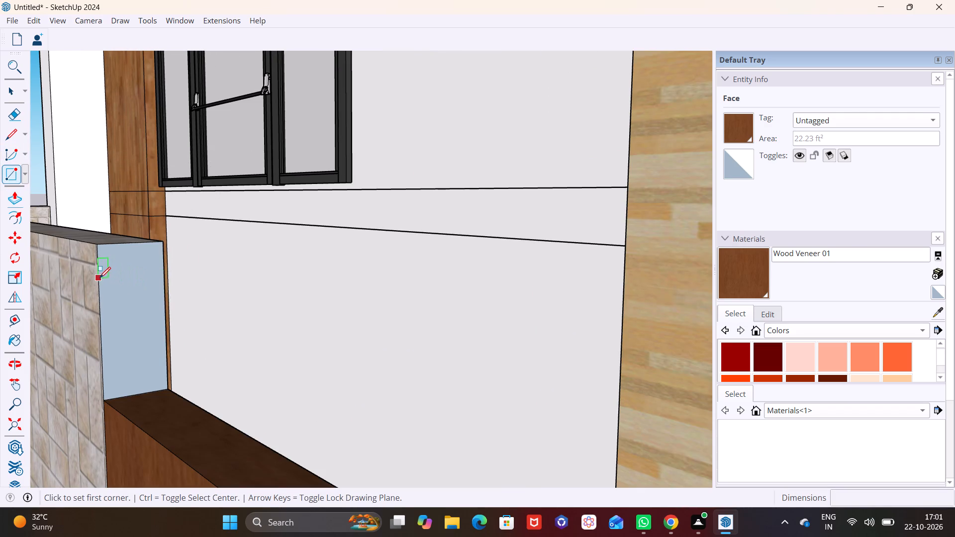
pyautogui.click(165, 303)
# Extrude the rectangle 27' 5 3/16" along the side wall to the corner as a horizontal rail above the lowered wood section.
pyautogui.press('space')
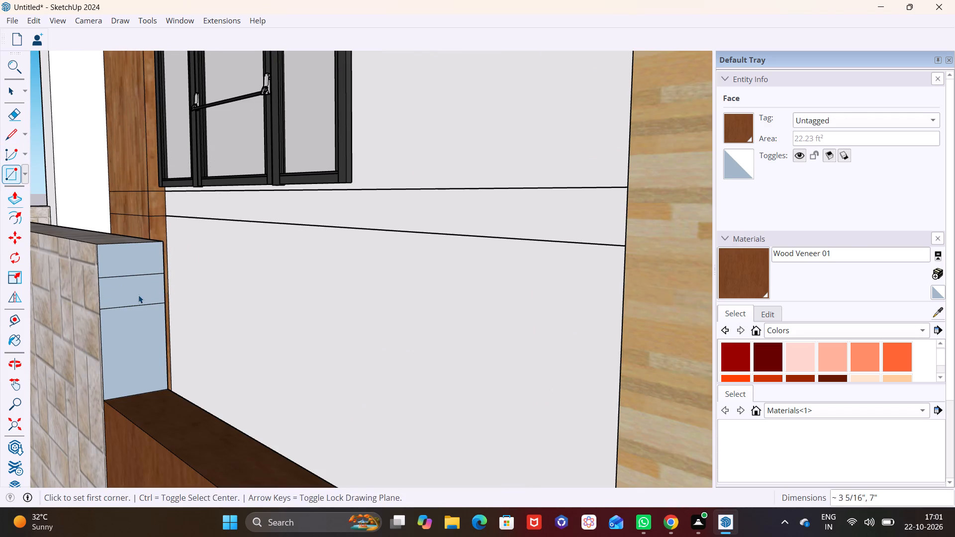
pyautogui.click(138, 295)
pyautogui.click(12, 197)
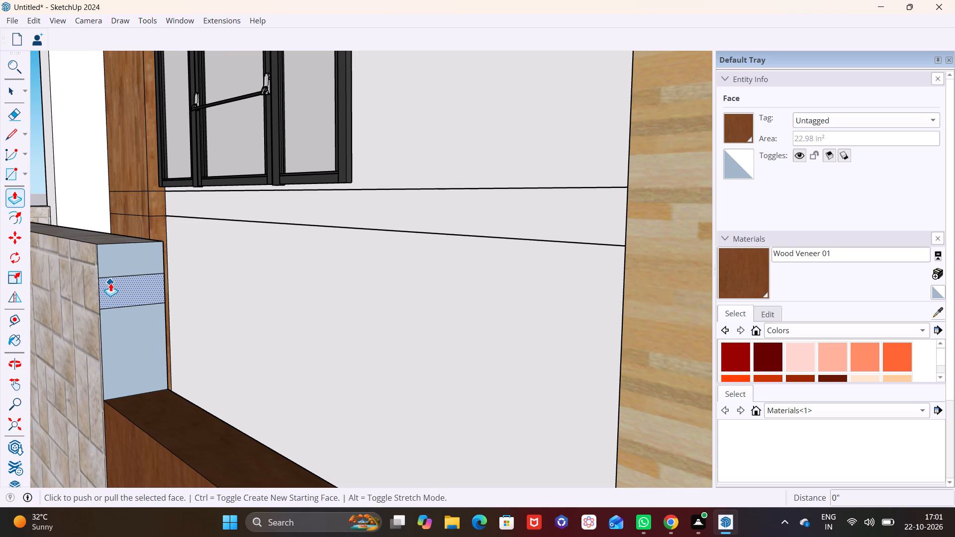
pyautogui.click(112, 284)
pyautogui.scroll(-15, 251, 323)
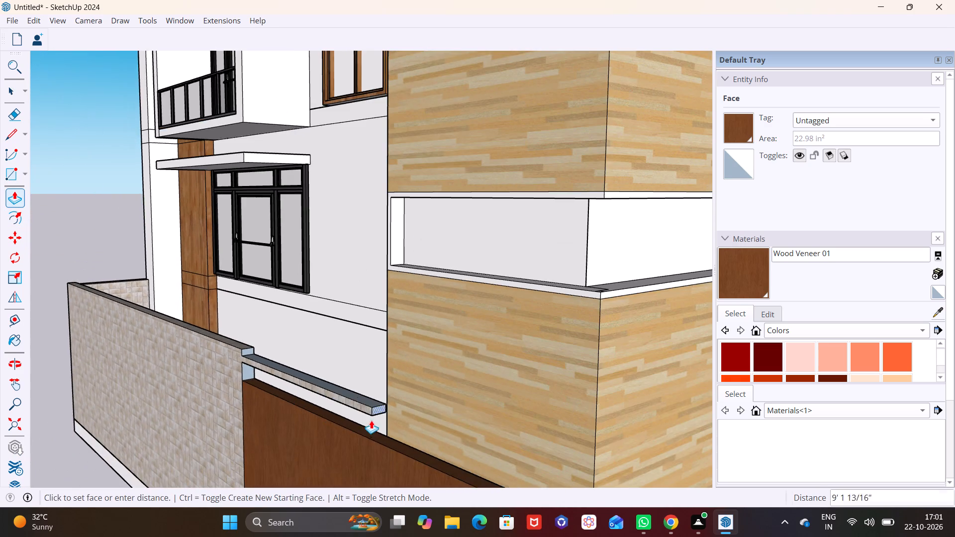
pyautogui.keyDown('shift'); pyautogui.moveTo(371, 420); pyautogui.dragTo(249, 299, button='middle'); pyautogui.keyUp('shift')
pyautogui.keyDown('shift'); pyautogui.scroll(-1, 249, 299); pyautogui.keyUp('shift')
pyautogui.scroll(-2, 466, 329)
pyautogui.moveTo(500, 321); pyautogui.dragTo(378, 341, button='middle')
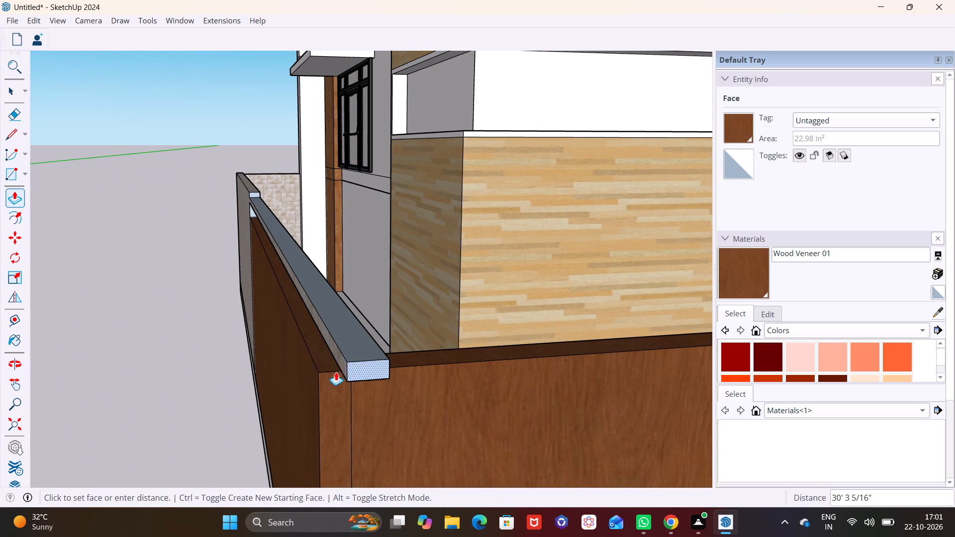
pyautogui.click(316, 374)
pyautogui.scroll(-7, 391, 336)
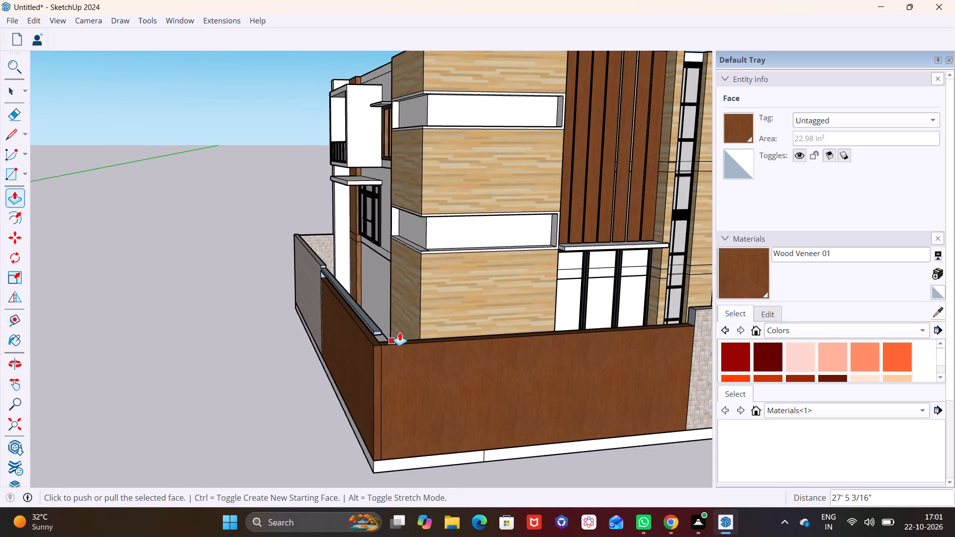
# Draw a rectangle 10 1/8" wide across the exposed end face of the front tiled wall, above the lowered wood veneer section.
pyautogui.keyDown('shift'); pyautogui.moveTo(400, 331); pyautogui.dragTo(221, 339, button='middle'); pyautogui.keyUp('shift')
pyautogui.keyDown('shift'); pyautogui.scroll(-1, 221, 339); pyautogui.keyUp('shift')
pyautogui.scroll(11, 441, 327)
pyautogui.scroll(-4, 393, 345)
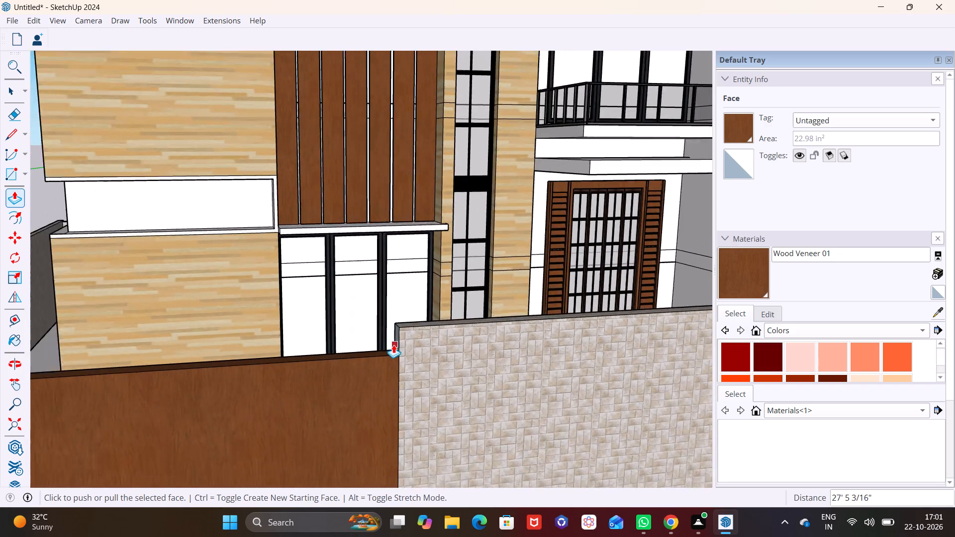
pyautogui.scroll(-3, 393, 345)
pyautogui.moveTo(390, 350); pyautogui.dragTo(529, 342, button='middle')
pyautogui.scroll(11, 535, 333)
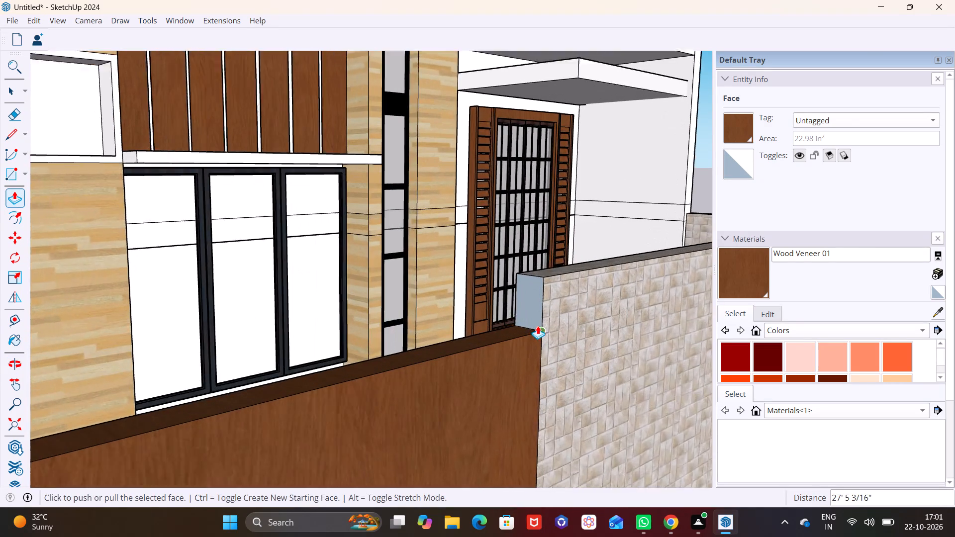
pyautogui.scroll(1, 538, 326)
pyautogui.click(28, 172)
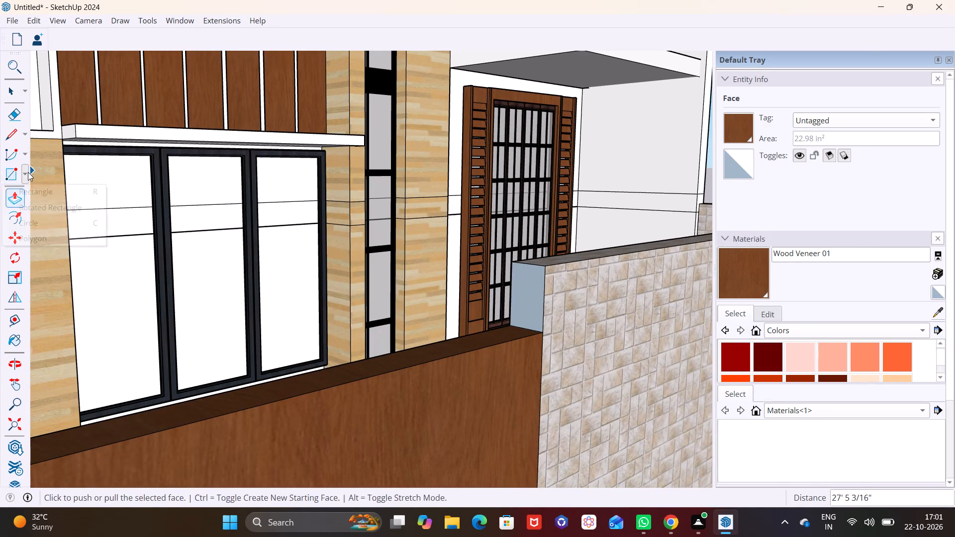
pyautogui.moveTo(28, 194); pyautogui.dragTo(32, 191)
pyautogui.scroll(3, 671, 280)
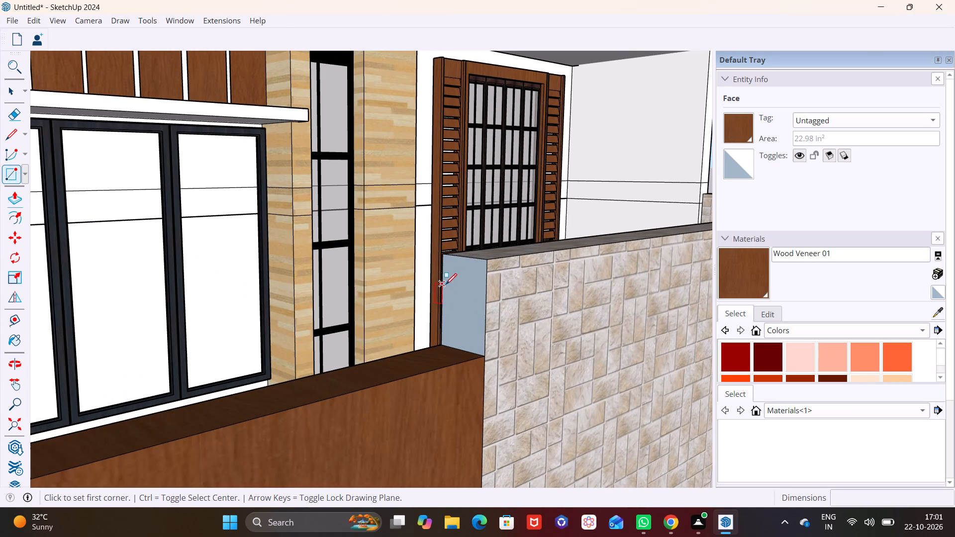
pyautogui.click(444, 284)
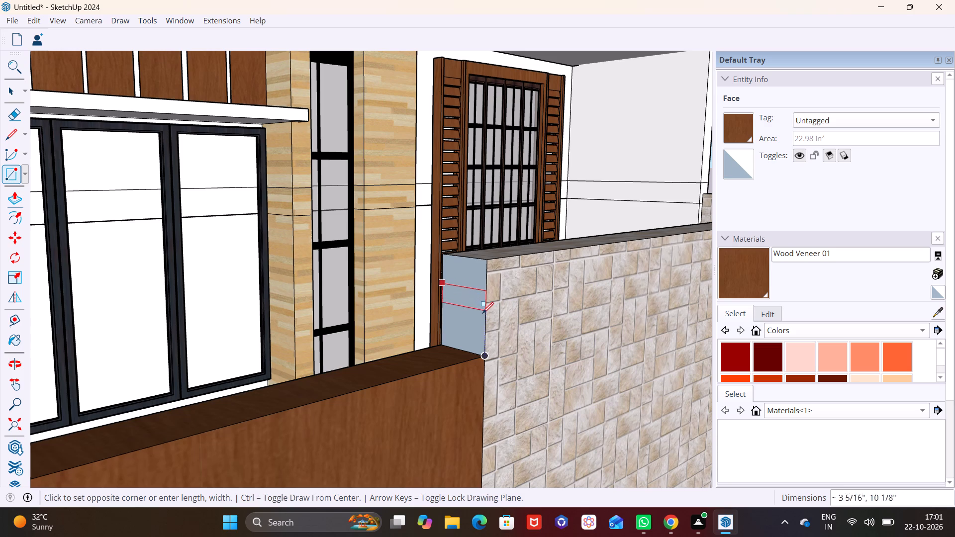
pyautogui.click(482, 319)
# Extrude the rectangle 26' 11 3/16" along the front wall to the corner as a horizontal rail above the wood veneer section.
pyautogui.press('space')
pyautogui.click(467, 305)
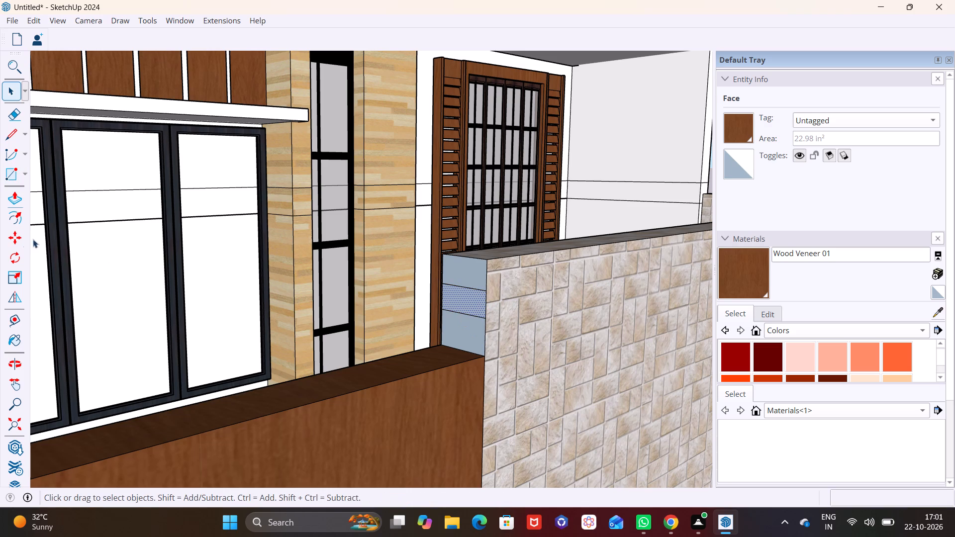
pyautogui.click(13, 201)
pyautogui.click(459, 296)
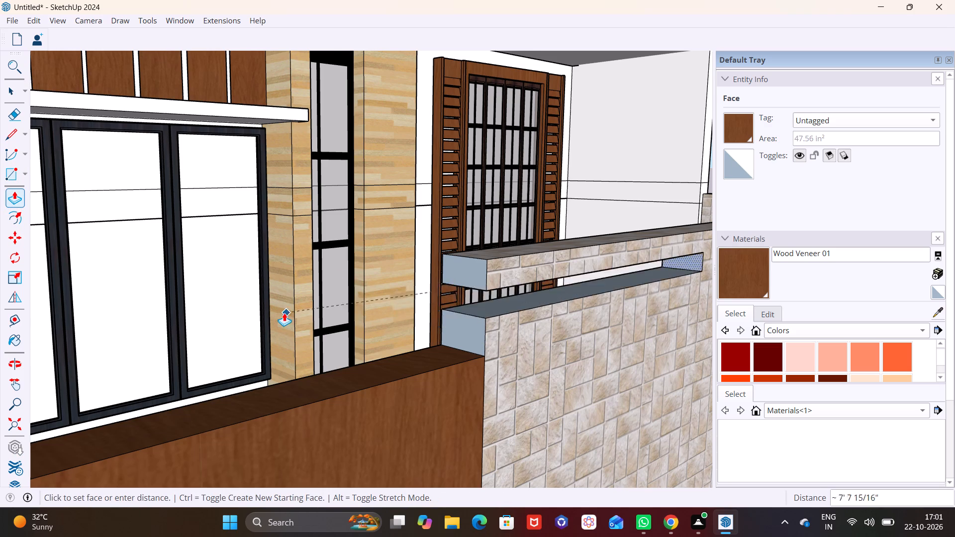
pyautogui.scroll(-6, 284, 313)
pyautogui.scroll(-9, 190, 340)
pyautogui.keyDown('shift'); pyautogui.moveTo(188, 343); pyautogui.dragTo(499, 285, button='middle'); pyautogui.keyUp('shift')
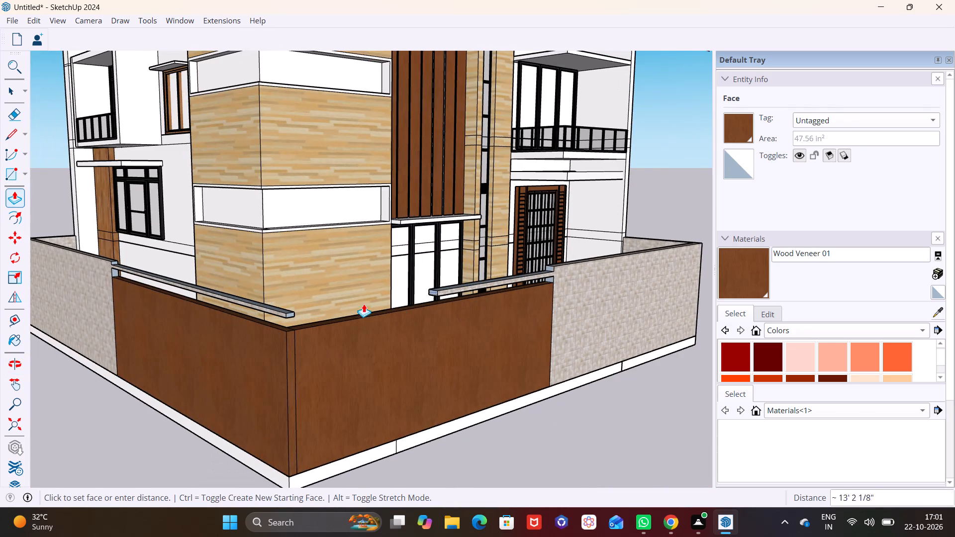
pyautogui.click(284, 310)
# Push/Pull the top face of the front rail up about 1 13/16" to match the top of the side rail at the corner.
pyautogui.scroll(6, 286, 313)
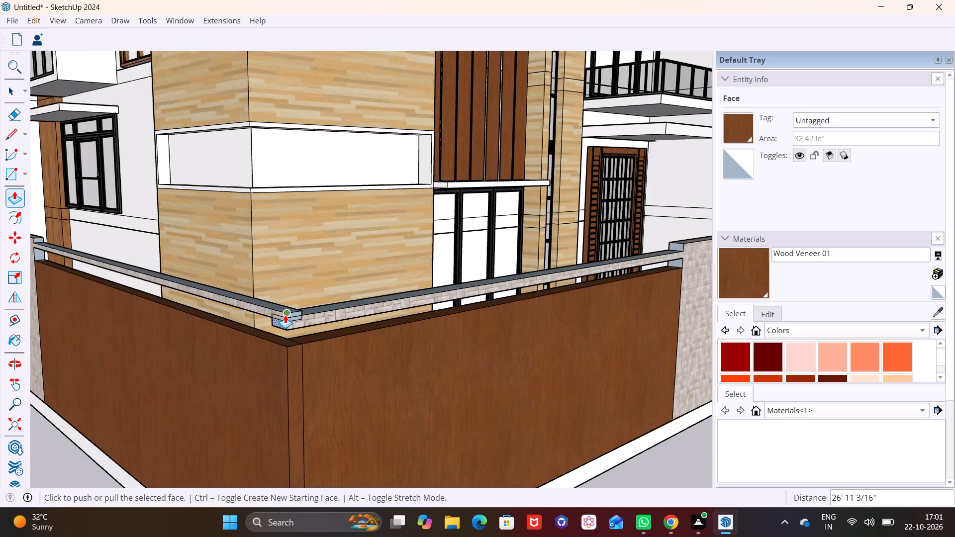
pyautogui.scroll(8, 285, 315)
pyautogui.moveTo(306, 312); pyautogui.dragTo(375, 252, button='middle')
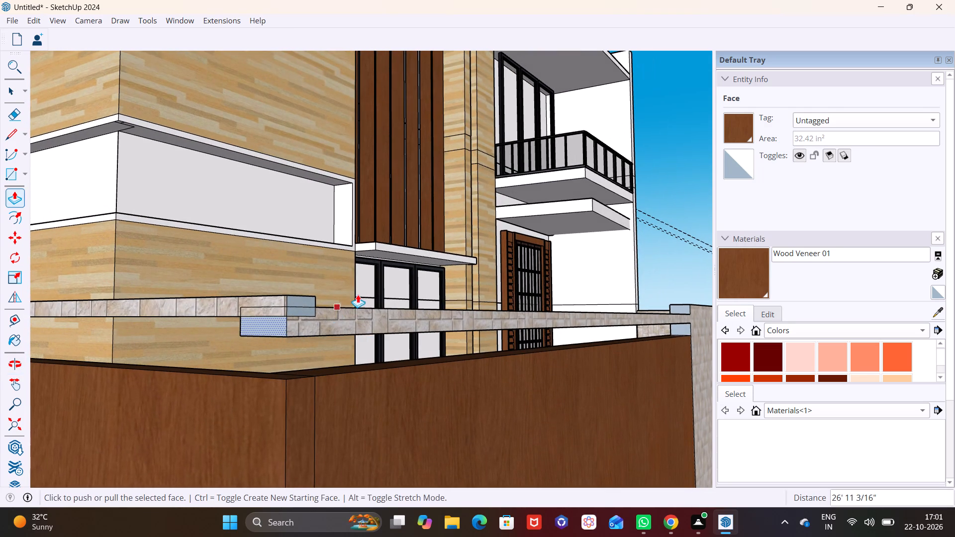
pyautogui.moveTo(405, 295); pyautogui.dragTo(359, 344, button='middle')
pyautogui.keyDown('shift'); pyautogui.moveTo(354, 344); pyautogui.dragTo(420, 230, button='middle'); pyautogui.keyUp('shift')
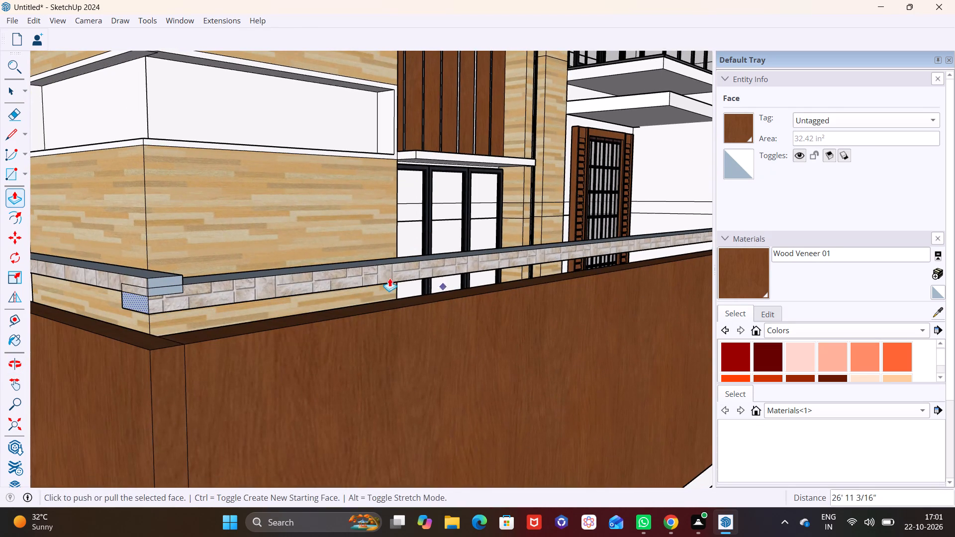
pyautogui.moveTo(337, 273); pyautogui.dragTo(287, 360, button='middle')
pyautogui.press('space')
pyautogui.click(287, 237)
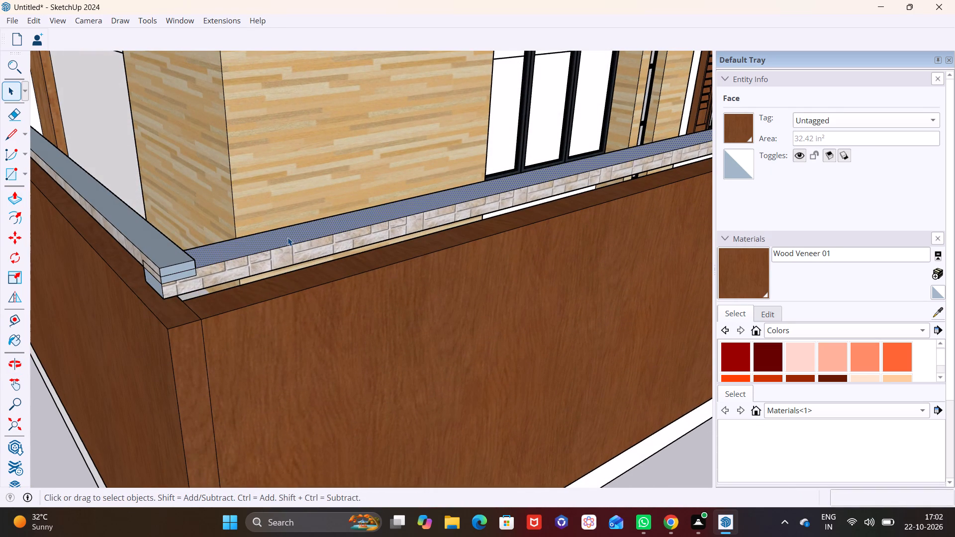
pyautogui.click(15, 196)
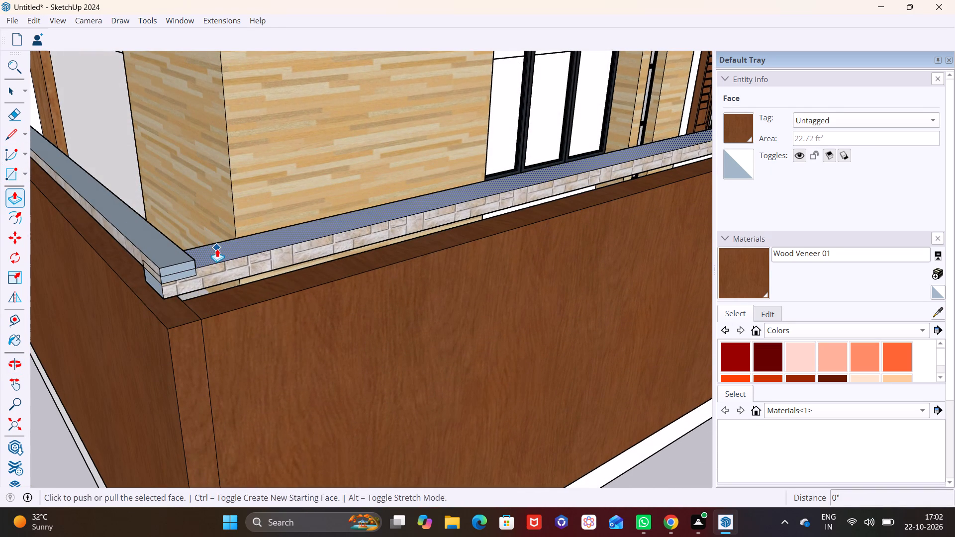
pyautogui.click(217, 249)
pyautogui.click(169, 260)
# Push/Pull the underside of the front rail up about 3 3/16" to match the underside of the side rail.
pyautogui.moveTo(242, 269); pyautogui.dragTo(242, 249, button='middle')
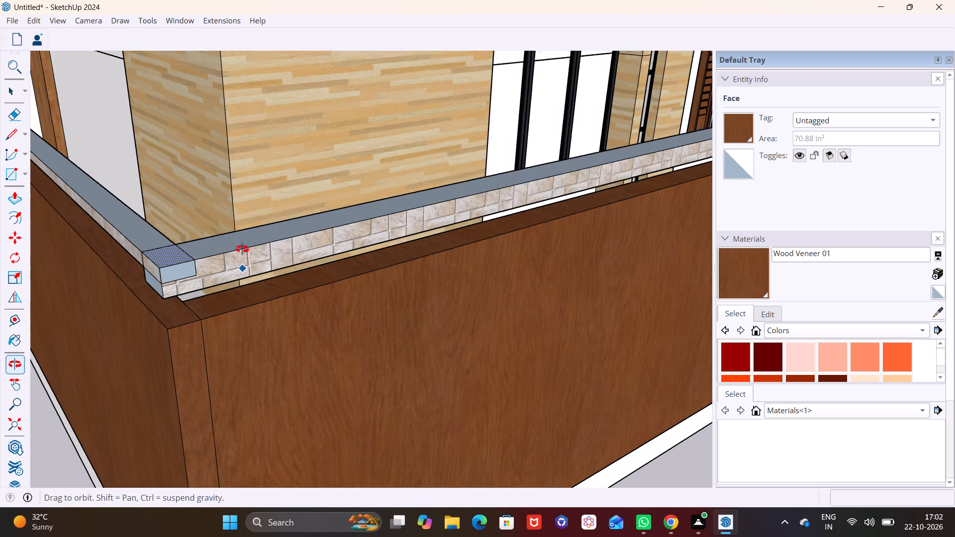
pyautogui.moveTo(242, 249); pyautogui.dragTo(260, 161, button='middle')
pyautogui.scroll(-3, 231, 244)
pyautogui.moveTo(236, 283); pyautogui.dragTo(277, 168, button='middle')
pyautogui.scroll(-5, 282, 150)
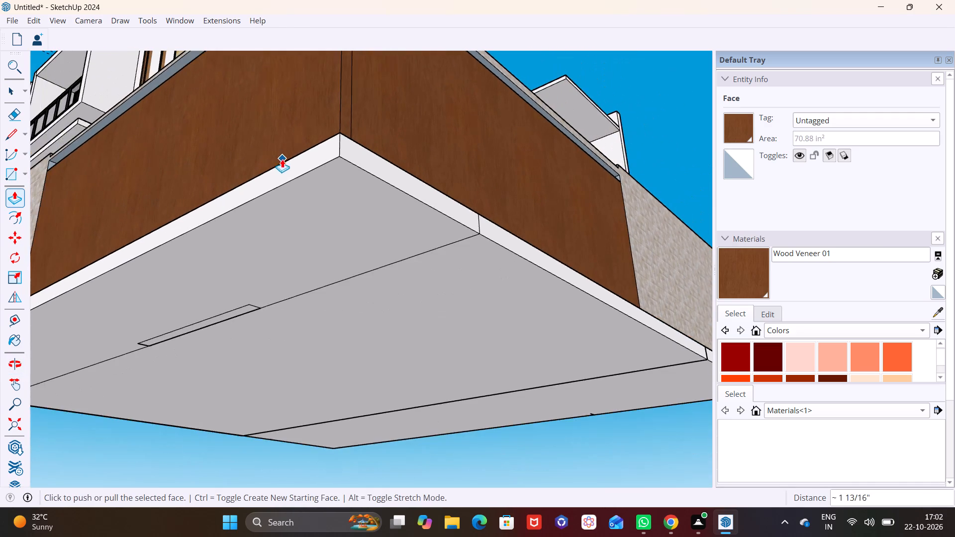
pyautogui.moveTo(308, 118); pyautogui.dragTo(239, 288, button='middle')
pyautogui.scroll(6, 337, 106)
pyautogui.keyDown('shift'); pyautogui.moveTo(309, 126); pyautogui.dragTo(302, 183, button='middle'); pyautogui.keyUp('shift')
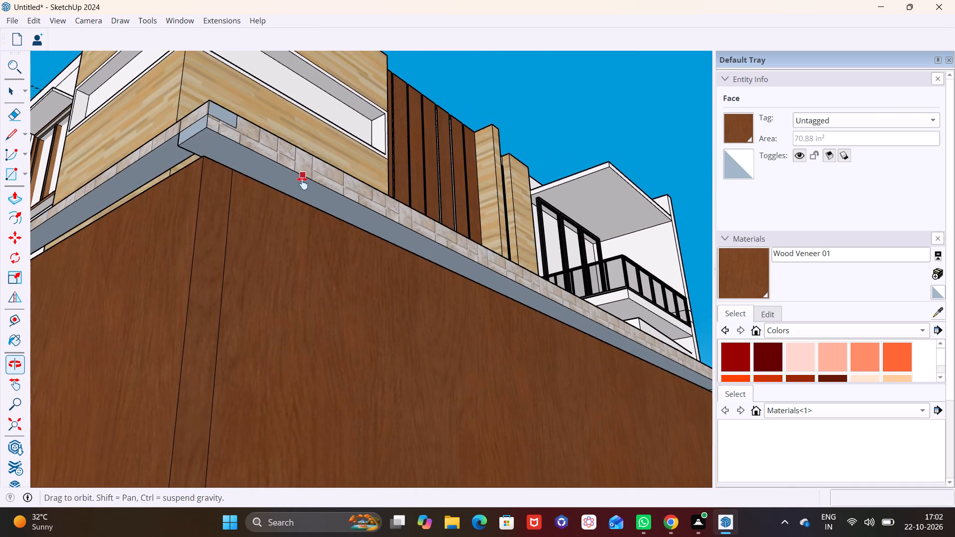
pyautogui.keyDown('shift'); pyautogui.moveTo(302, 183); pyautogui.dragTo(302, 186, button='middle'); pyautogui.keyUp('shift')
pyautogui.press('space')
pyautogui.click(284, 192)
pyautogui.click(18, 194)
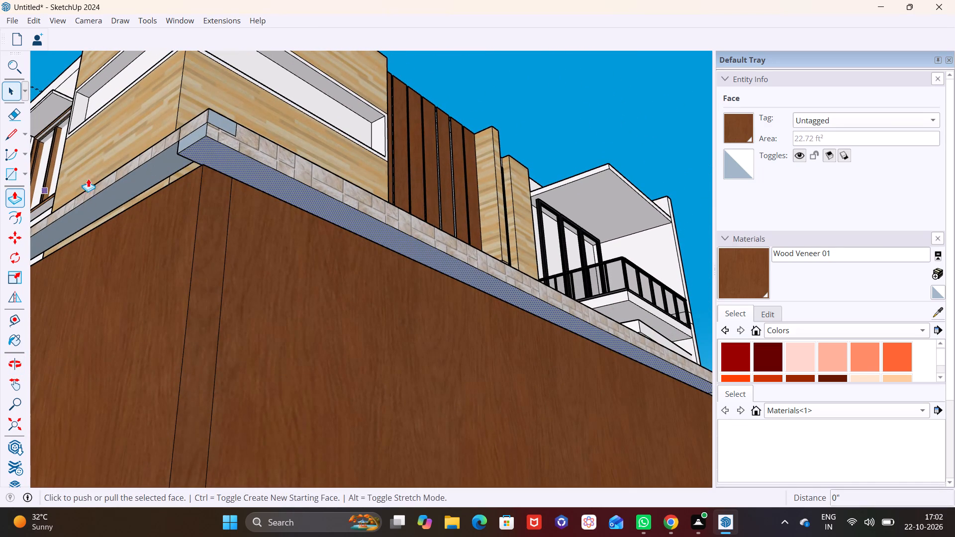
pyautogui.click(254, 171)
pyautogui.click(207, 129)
# Examine how the front and side rails meet at the wall corner, from above, from ground level and along the front.
pyautogui.scroll(-1, 368, 190)
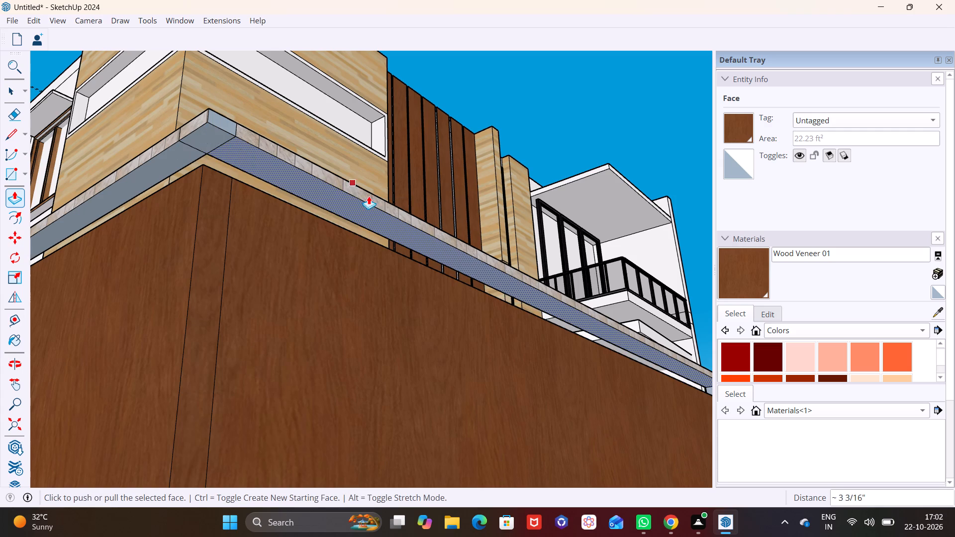
pyautogui.scroll(-5, 369, 196)
pyautogui.moveTo(373, 202); pyautogui.dragTo(305, 305, button='middle')
pyautogui.scroll(-6, 349, 280)
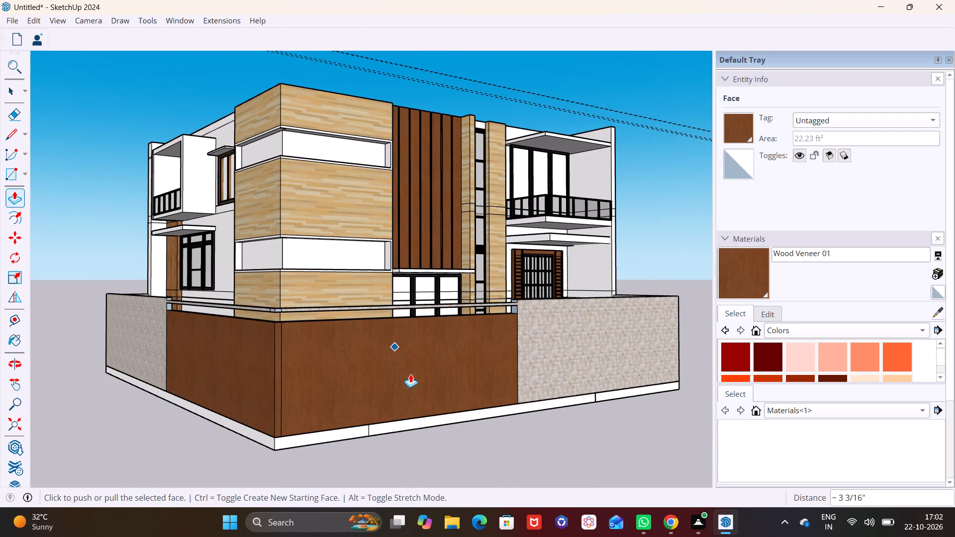
pyautogui.press('space')
pyautogui.click(472, 447)
pyautogui.scroll(2, 333, 292)
pyautogui.scroll(1, 286, 309)
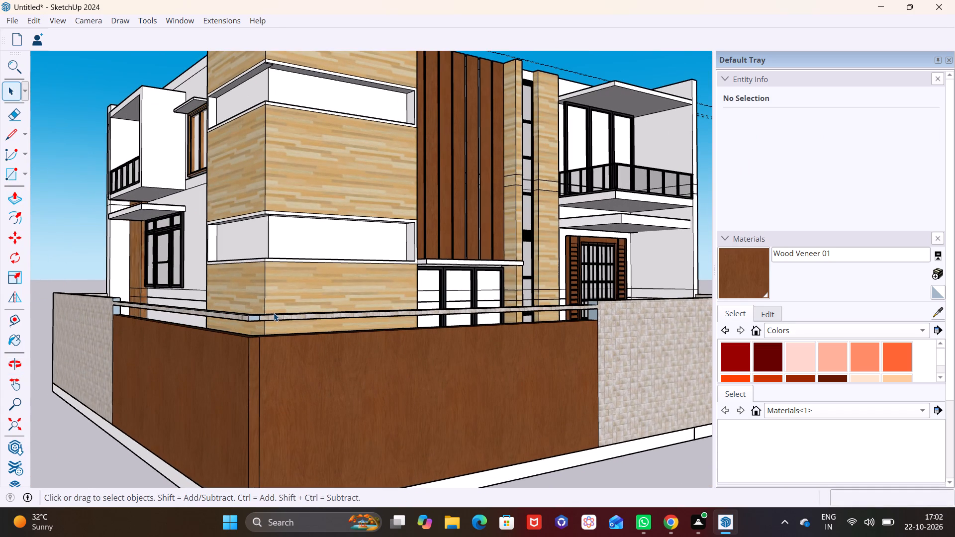
pyautogui.scroll(4, 274, 311)
pyautogui.moveTo(283, 308); pyautogui.dragTo(266, 360, button='middle')
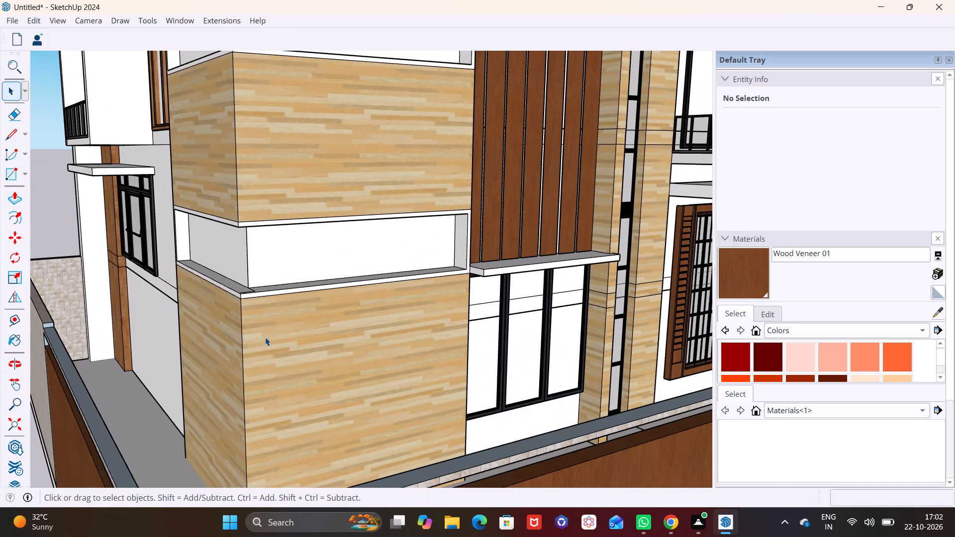
pyautogui.scroll(2, 239, 326)
pyautogui.scroll(-13, 235, 291)
pyautogui.moveTo(265, 313); pyautogui.dragTo(320, 258, button='middle')
pyautogui.moveTo(312, 319); pyautogui.dragTo(259, 389, button='middle')
pyautogui.scroll(11, 250, 351)
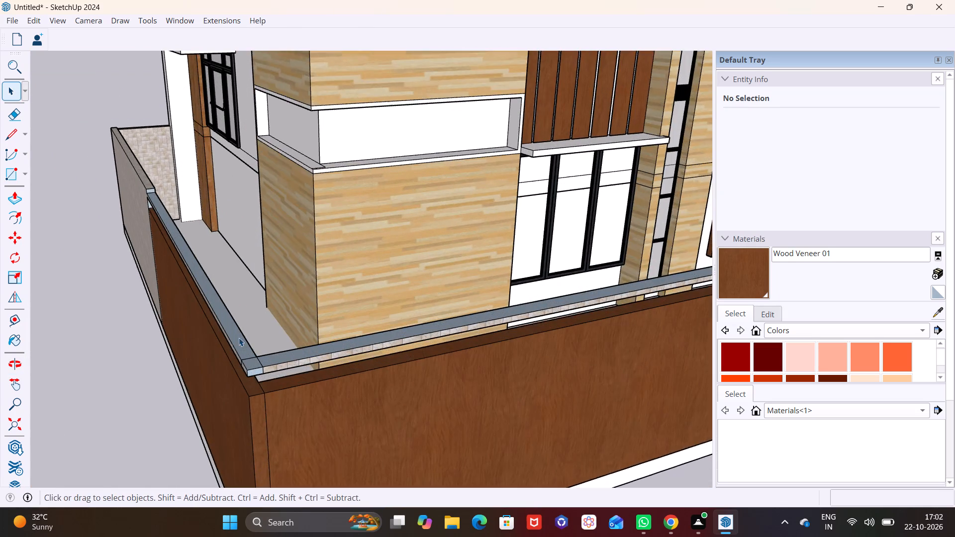
pyautogui.scroll(3, 239, 338)
pyautogui.keyDown('shift'); pyautogui.scroll(1, 236, 345); pyautogui.keyUp('shift')
pyautogui.keyDown('shift'); pyautogui.moveTo(236, 345); pyautogui.dragTo(265, 228, button='middle'); pyautogui.keyUp('shift')
pyautogui.scroll(-10, 281, 306)
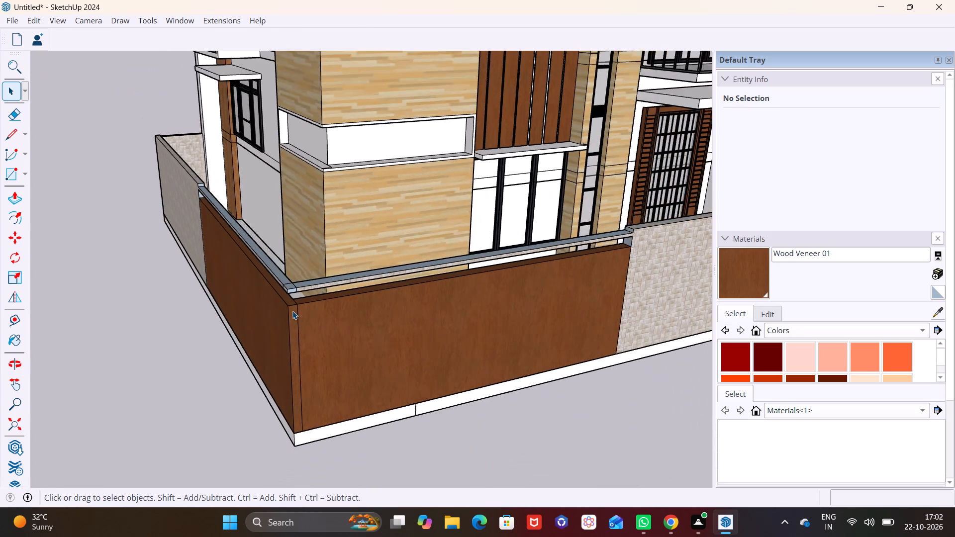
pyautogui.scroll(-10, 292, 311)
pyautogui.moveTo(318, 316); pyautogui.dragTo(394, 228, button='middle')
pyautogui.scroll(5, 357, 275)
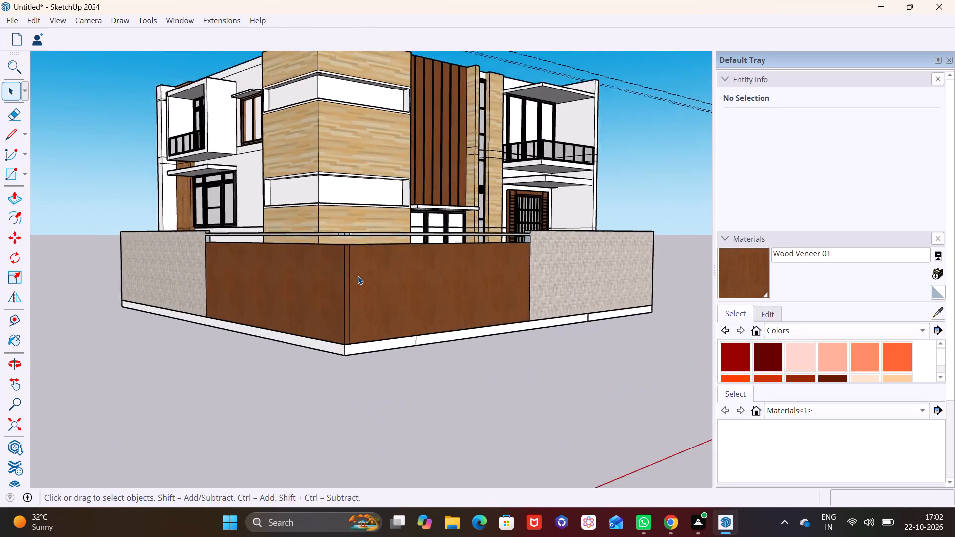
pyautogui.scroll(8, 358, 276)
pyautogui.moveTo(346, 283); pyautogui.dragTo(210, 341, button='middle')
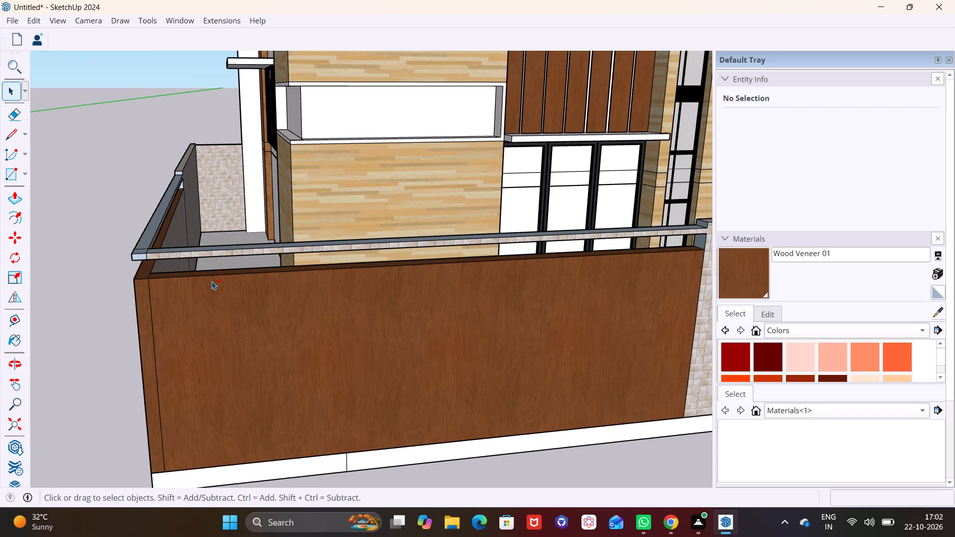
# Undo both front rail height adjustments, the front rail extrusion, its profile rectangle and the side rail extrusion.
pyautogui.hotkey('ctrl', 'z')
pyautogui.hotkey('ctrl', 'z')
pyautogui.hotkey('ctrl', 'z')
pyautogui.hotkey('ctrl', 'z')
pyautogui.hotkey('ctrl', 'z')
# Draw a two-point arc spanning about 1' 2" across the outer corner on top of the wood veneer walls, bulging outward toward the corner.
pyautogui.scroll(3, 177, 288)
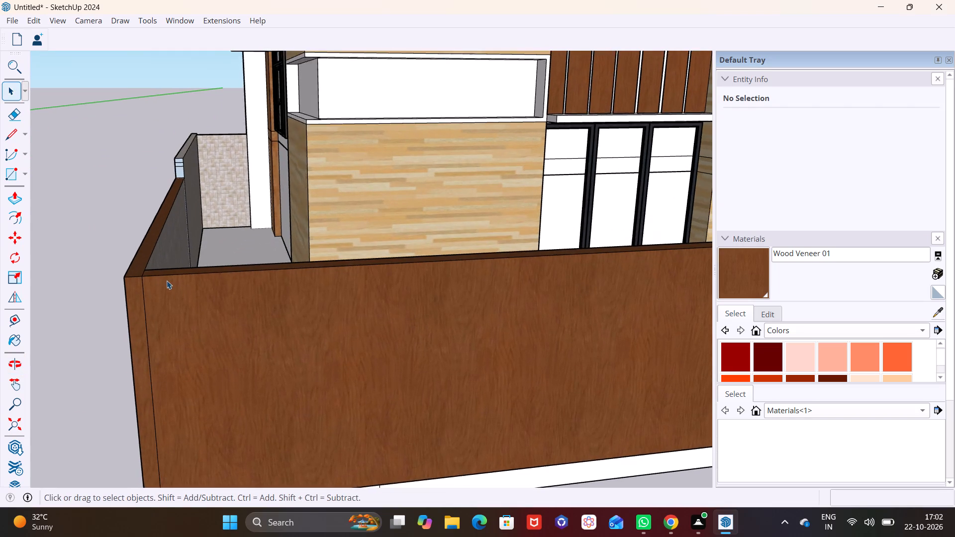
pyautogui.scroll(2, 167, 280)
pyautogui.keyDown('shift'); pyautogui.moveTo(161, 268); pyautogui.dragTo(278, 177, button='middle'); pyautogui.keyUp('shift')
pyautogui.moveTo(295, 233); pyautogui.dragTo(242, 354, button='middle')
pyautogui.moveTo(225, 349); pyautogui.dragTo(251, 185, button='middle')
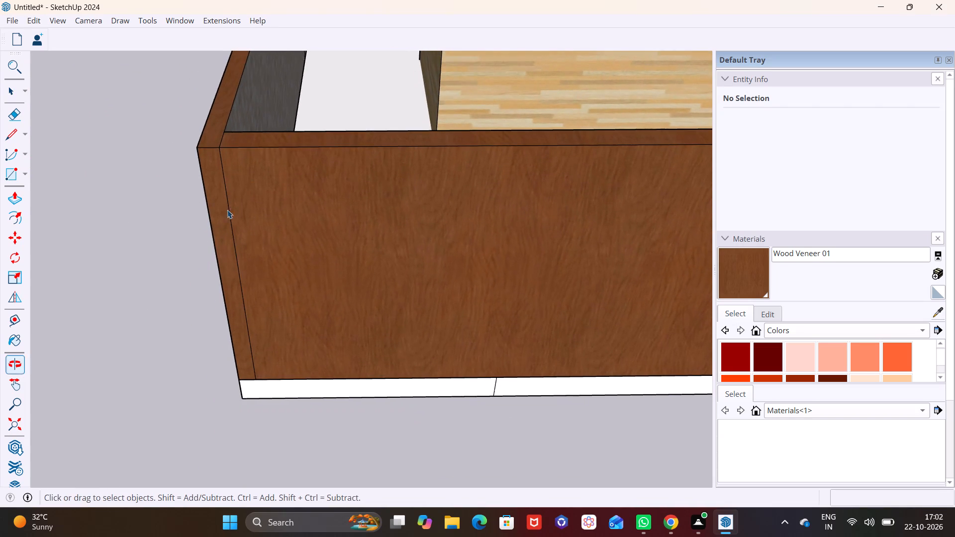
pyautogui.scroll(-7, 236, 228)
pyautogui.scroll(1, 246, 216)
pyautogui.moveTo(246, 215); pyautogui.dragTo(225, 338, button='middle')
pyautogui.scroll(-1, 225, 338)
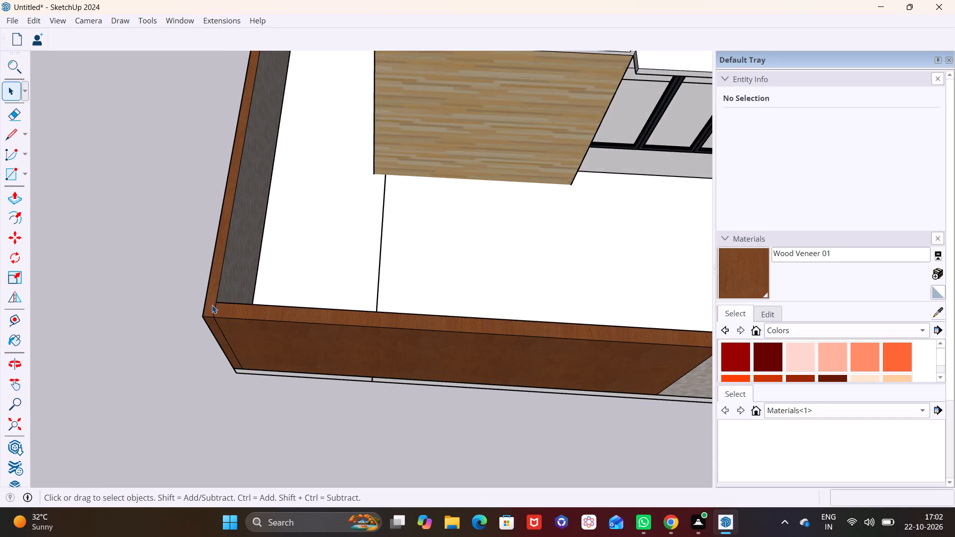
pyautogui.scroll(13, 212, 301)
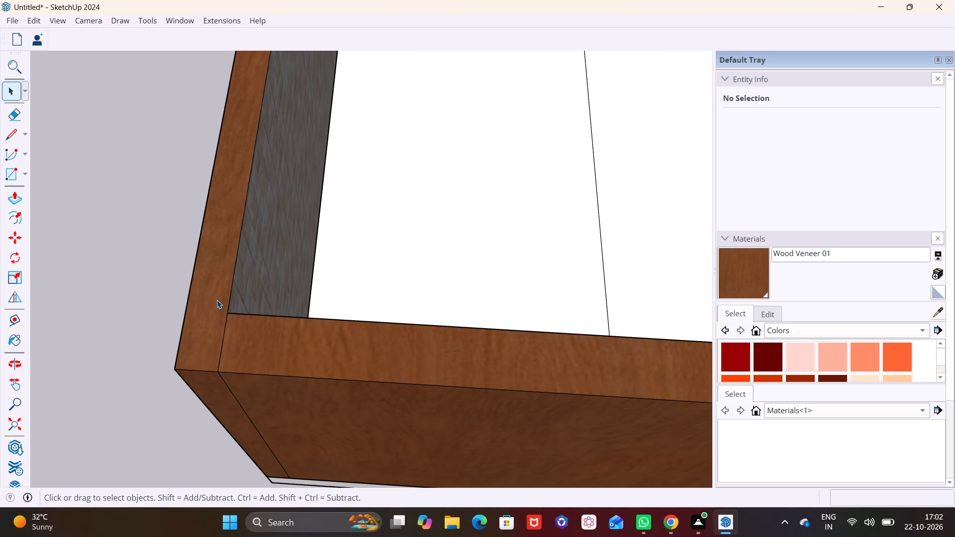
pyautogui.scroll(-2, 217, 300)
pyautogui.moveTo(219, 302); pyautogui.dragTo(212, 304, button='middle')
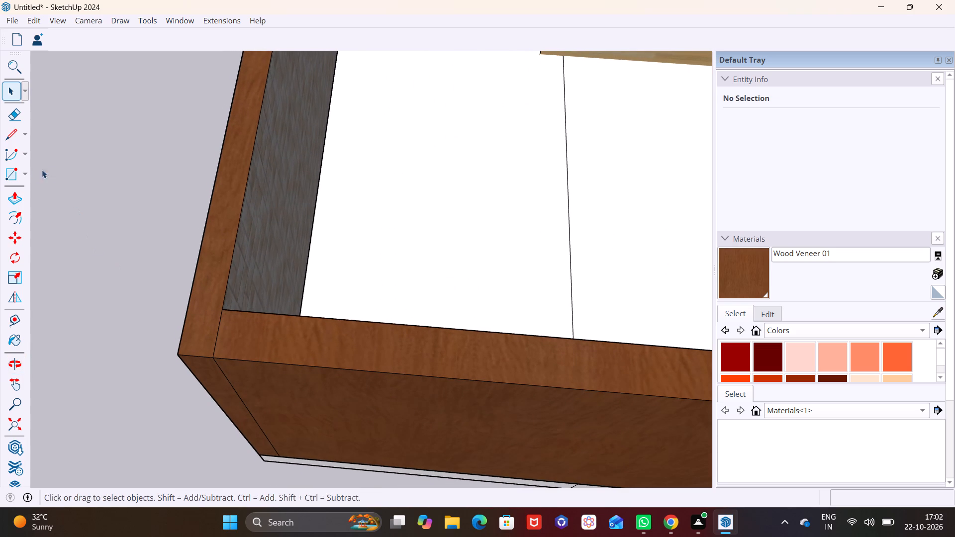
pyautogui.click(27, 160)
pyautogui.click(36, 191)
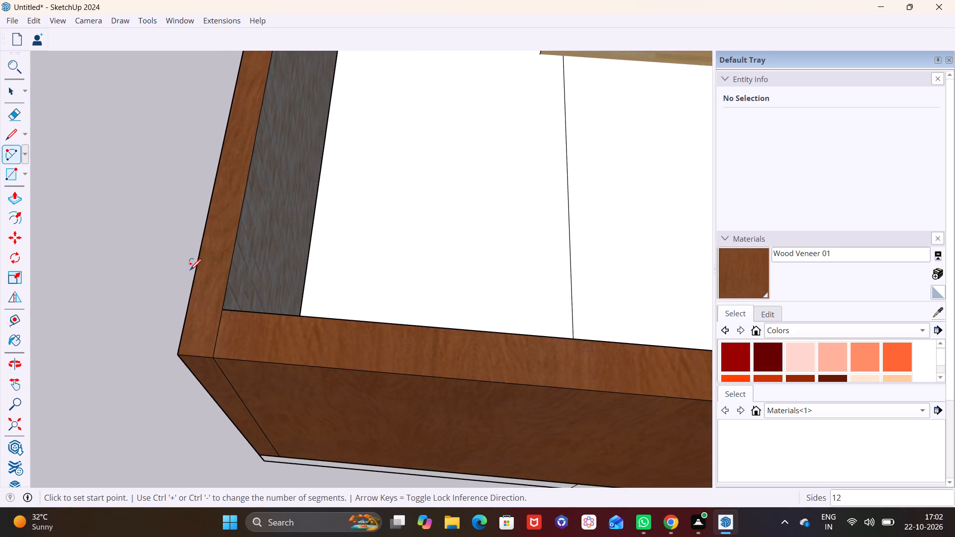
pyautogui.click(189, 302)
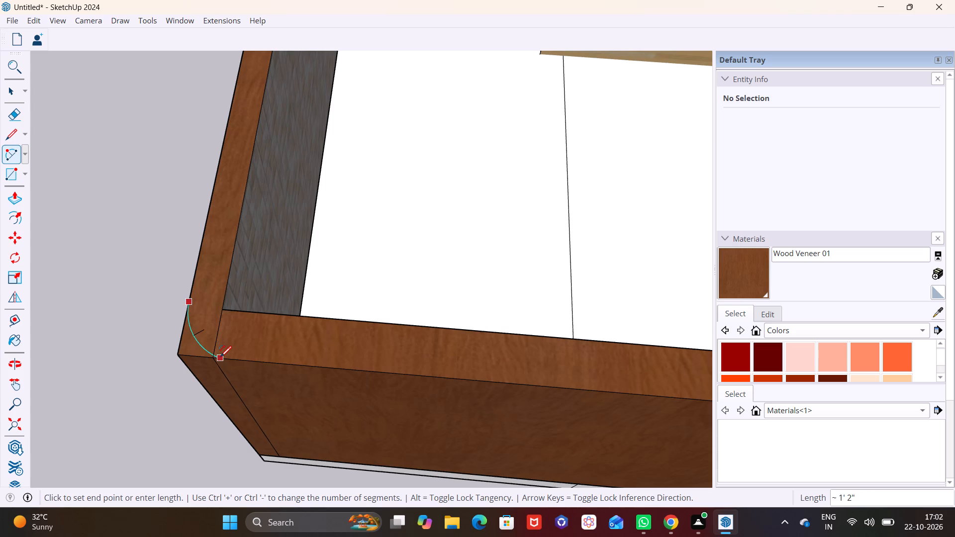
pyautogui.click(217, 358)
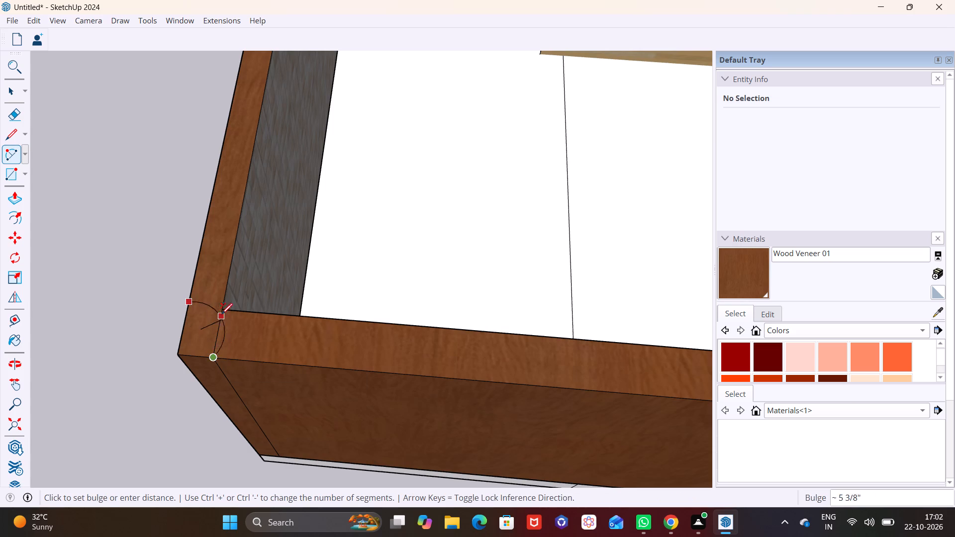
pyautogui.click(192, 335)
pyautogui.moveTo(231, 334); pyautogui.dragTo(246, 310, button='middle')
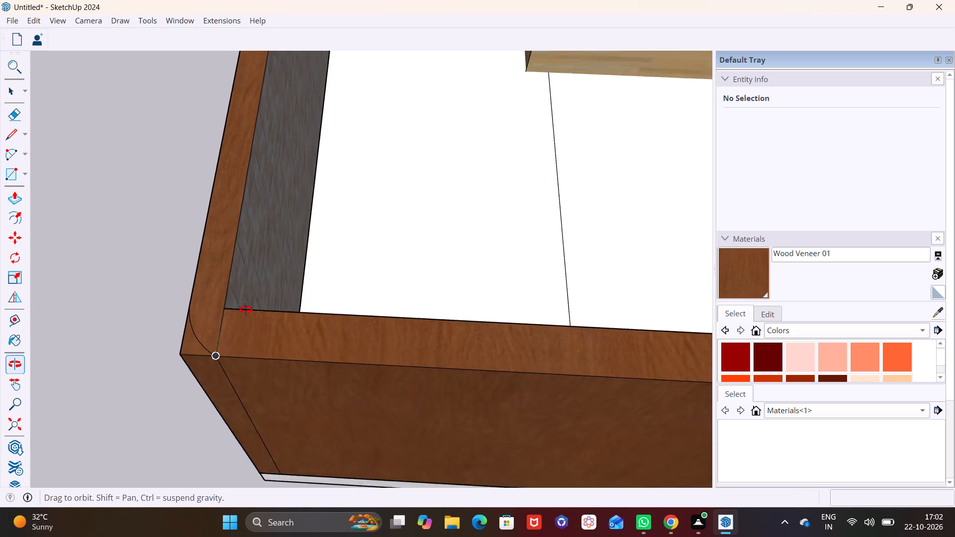
pyautogui.moveTo(246, 310); pyautogui.dragTo(266, 262, button='middle')
pyautogui.scroll(-5, 208, 335)
pyautogui.keyDown('shift'); pyautogui.moveTo(246, 337); pyautogui.dragTo(271, 194, button='middle'); pyautogui.keyUp('shift')
pyautogui.scroll(3, 252, 246)
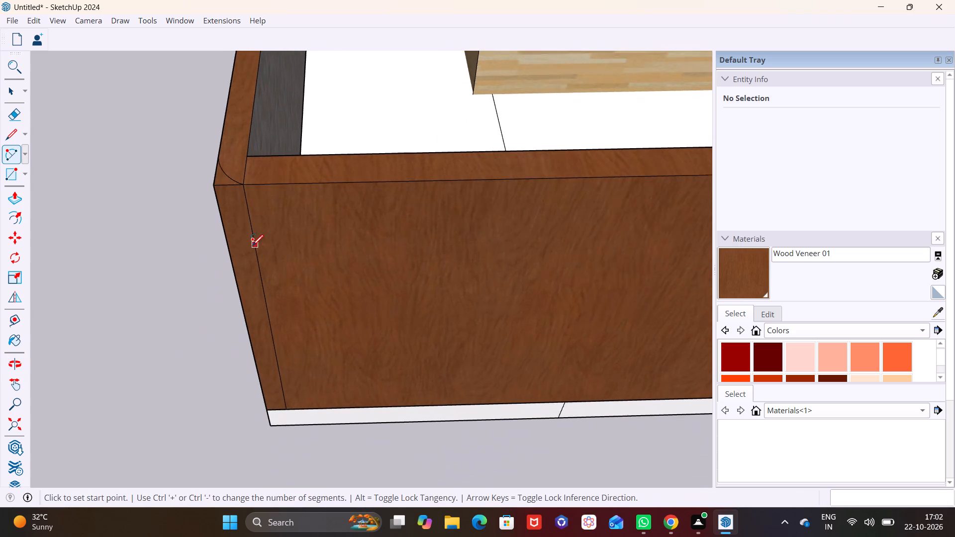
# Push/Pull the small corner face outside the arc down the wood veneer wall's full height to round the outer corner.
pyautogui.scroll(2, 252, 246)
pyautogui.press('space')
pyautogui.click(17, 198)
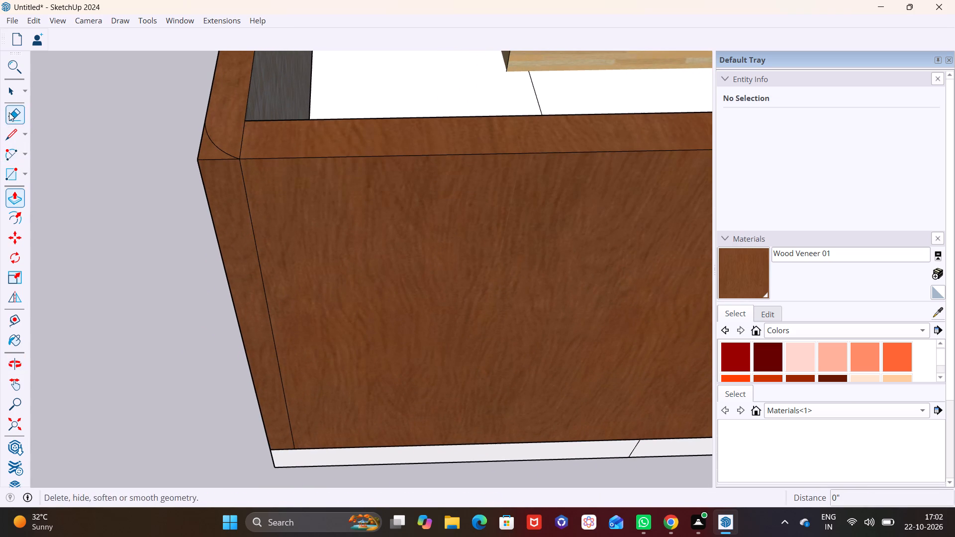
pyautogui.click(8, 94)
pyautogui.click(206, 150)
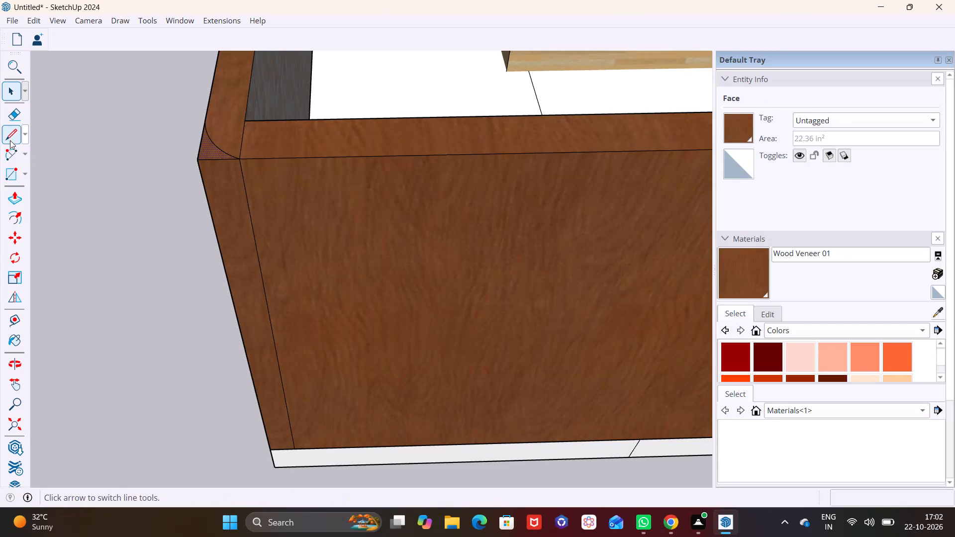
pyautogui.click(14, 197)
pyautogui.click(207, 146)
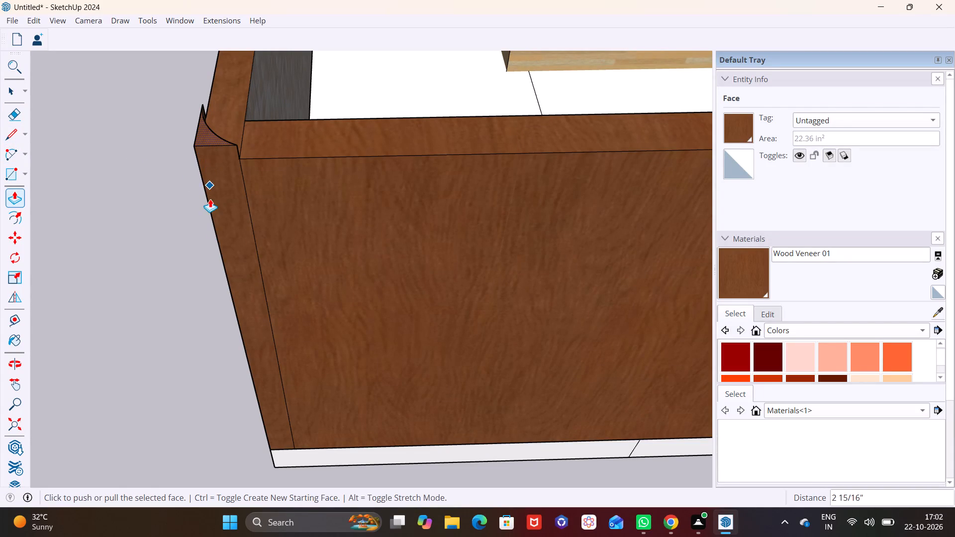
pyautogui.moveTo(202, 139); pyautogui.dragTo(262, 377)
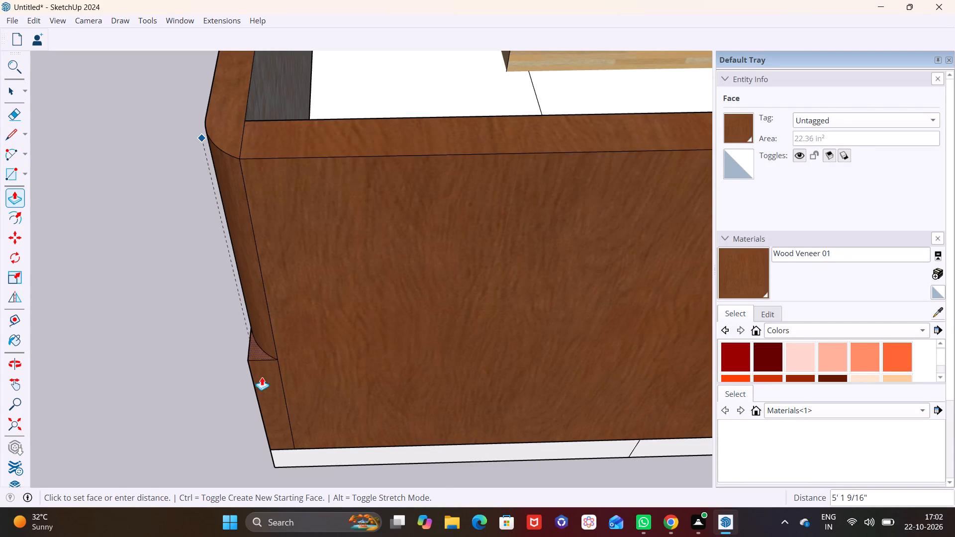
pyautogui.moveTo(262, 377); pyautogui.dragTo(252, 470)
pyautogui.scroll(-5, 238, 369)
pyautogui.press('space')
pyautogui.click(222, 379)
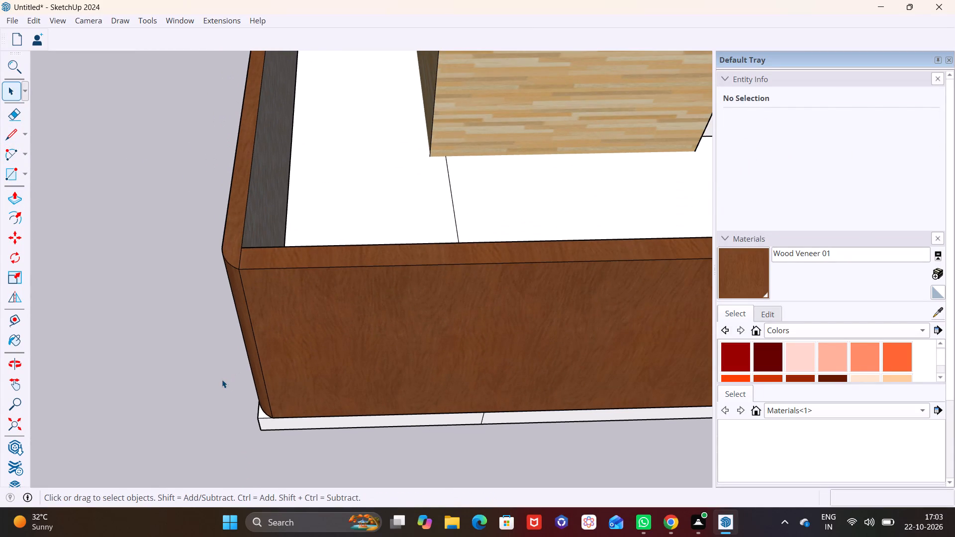
# Examine the rounded outer corner of the wood veneer walls from ground level and from above the front.
pyautogui.moveTo(271, 362); pyautogui.dragTo(466, 218, button='middle')
pyautogui.scroll(-7, 402, 240)
pyautogui.moveTo(381, 245); pyautogui.dragTo(391, 196, button='middle')
pyautogui.scroll(1, 381, 226)
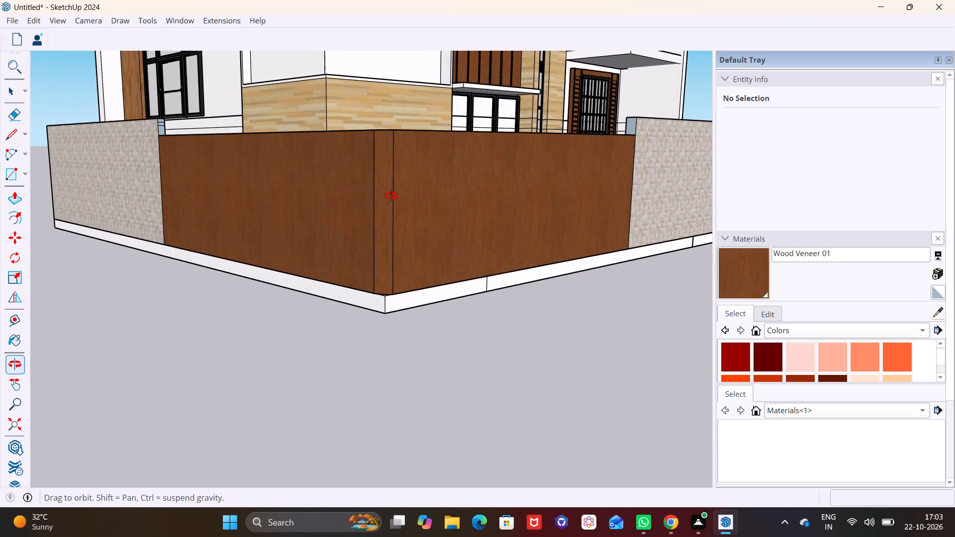
pyautogui.moveTo(391, 196); pyautogui.dragTo(392, 194, button='middle')
pyautogui.scroll(-4, 379, 190)
pyautogui.moveTo(392, 191); pyautogui.dragTo(189, 292, button='middle')
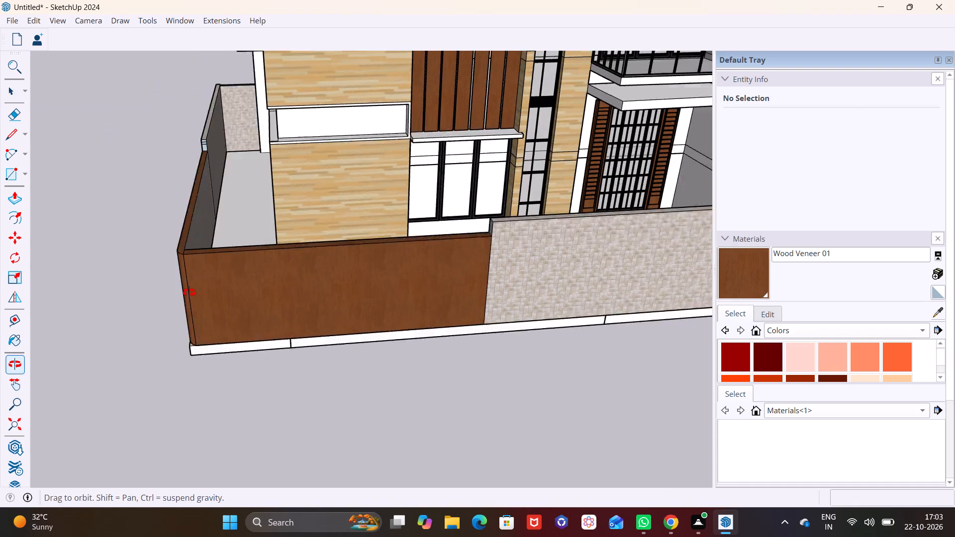
pyautogui.moveTo(189, 292); pyautogui.dragTo(188, 293, button='middle')
# Undo the corner rounding cut and the arc on top of the wood veneer walls.
pyautogui.hotkey('ctrl', 'z')
pyautogui.hotkey('ctrl', 'z')
pyautogui.hotkey('ctrl', 'z')
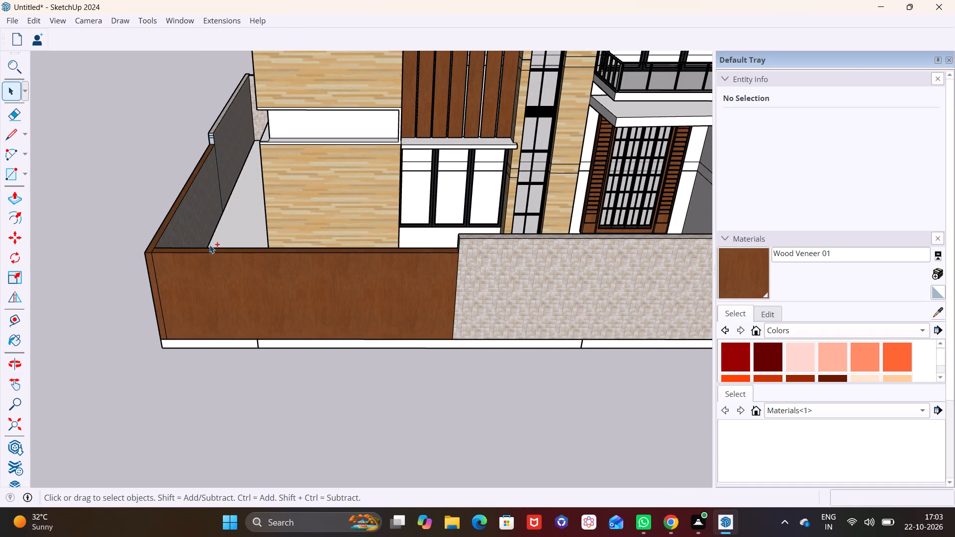
# Push/Pull the inner face of the side wood veneer wall inward 1' 6 5/16" to thicken the wall.
pyautogui.scroll(10, 149, 246)
pyautogui.moveTo(223, 252); pyautogui.dragTo(168, 328, button='middle')
pyautogui.scroll(1, 157, 309)
pyautogui.keyDown('shift'); pyautogui.moveTo(157, 302); pyautogui.dragTo(163, 159, button='middle'); pyautogui.keyUp('shift')
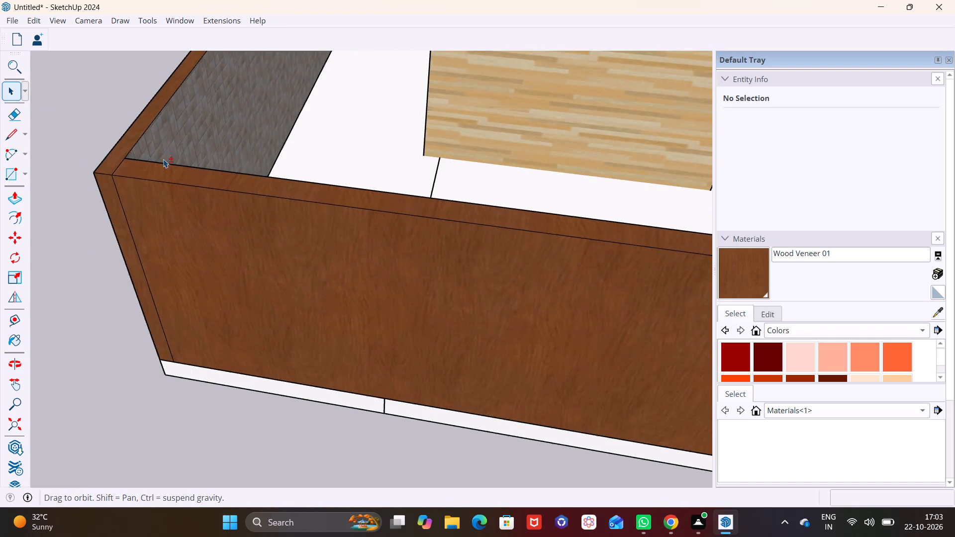
pyautogui.keyDown('shift'); pyautogui.moveTo(163, 159); pyautogui.dragTo(163, 160, button='middle'); pyautogui.keyUp('shift')
pyautogui.moveTo(160, 188); pyautogui.dragTo(162, 255, button='middle')
pyautogui.scroll(6, 147, 243)
pyautogui.scroll(-8, 151, 235)
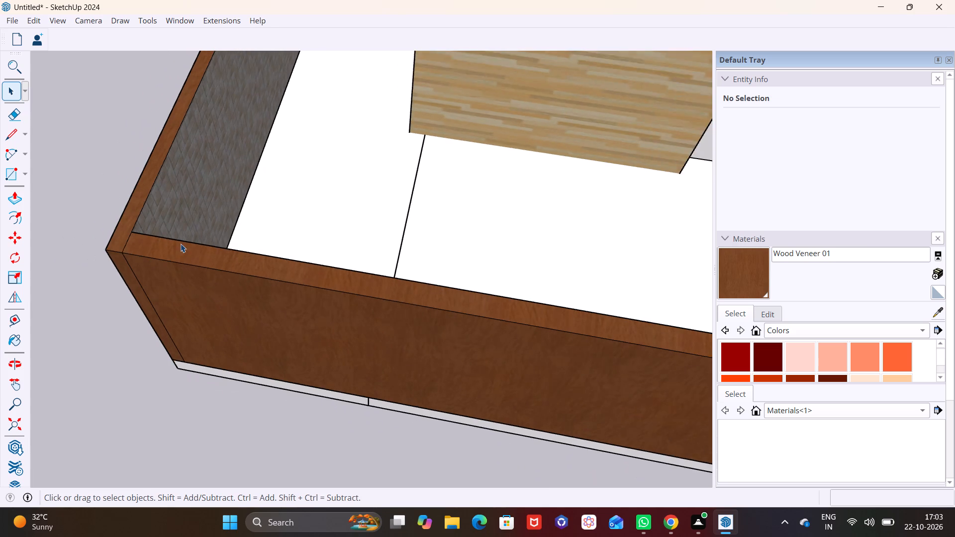
pyautogui.scroll(-6, 181, 244)
pyautogui.click(199, 213)
pyautogui.click(14, 197)
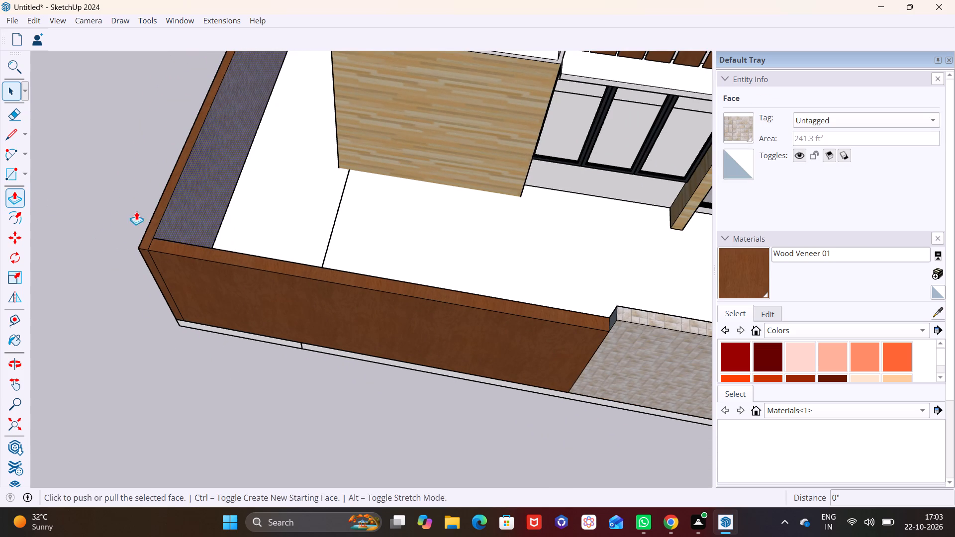
pyautogui.click(175, 216)
pyautogui.click(198, 220)
# Push/Pull the inner face of the front wood veneer wall inward 1' 6 5/16" to match the side wall.
pyautogui.moveTo(298, 255); pyautogui.dragTo(221, 296, button='middle')
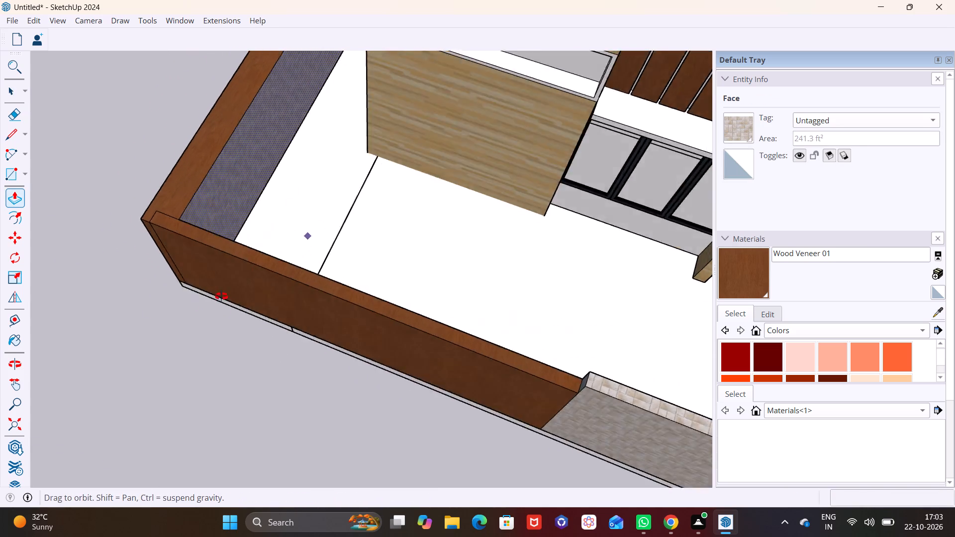
pyautogui.moveTo(221, 296); pyautogui.dragTo(111, 356, button='middle')
pyautogui.moveTo(283, 310); pyautogui.dragTo(124, 283, button='middle')
pyautogui.scroll(7, 274, 272)
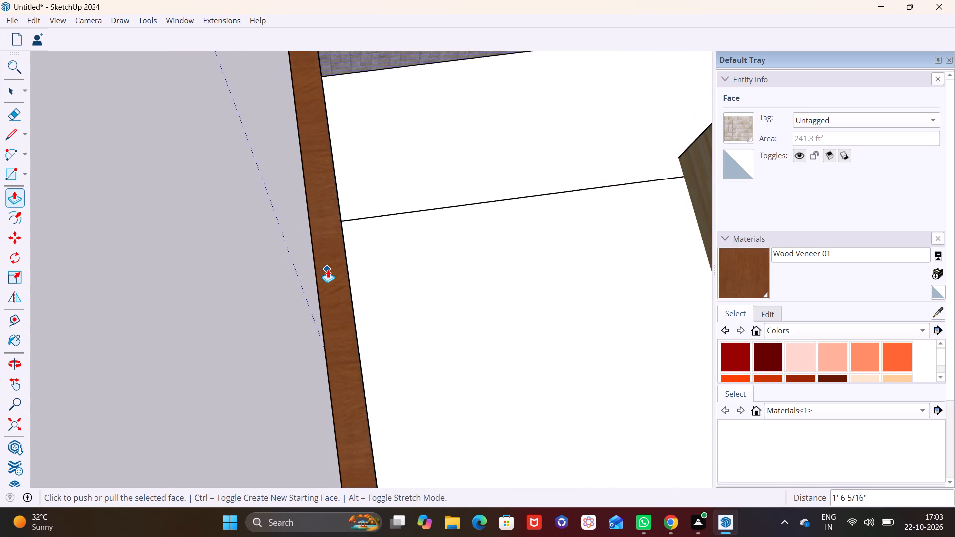
pyautogui.moveTo(324, 259); pyautogui.dragTo(242, 232, button='middle')
pyautogui.press('space')
pyautogui.click(327, 243)
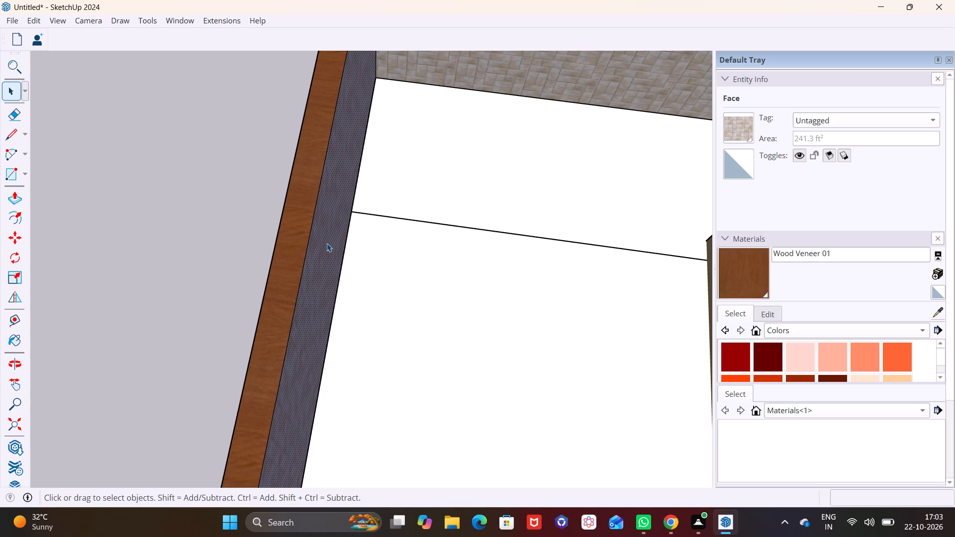
pyautogui.click(18, 196)
pyautogui.click(324, 226)
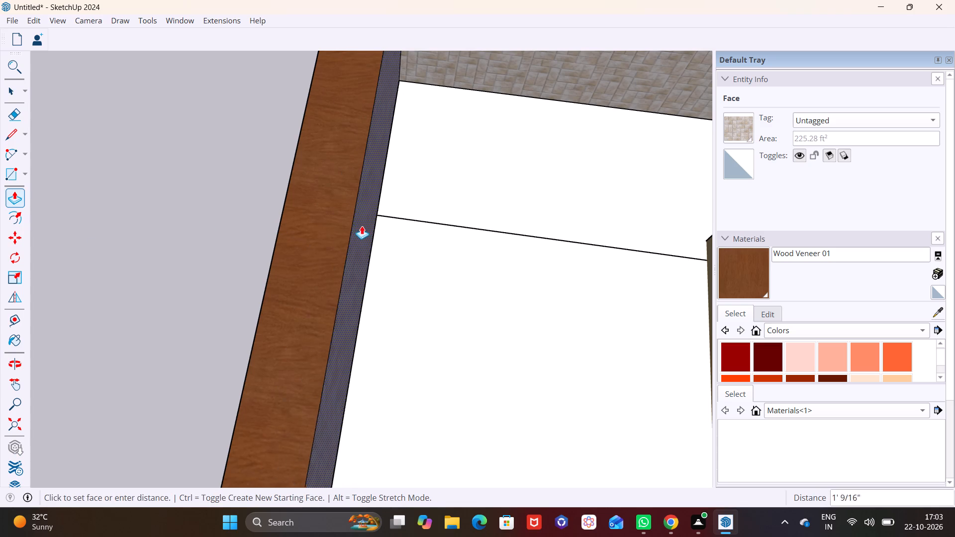
pyautogui.click(376, 227)
# Draw a two-point arc spanning about 5' across the outer corner on top of the thickened walls, bulging toward the corner.
pyautogui.scroll(-8, 314, 247)
pyautogui.moveTo(290, 302); pyautogui.dragTo(654, 259, button='middle')
pyautogui.keyDown('shift'); pyautogui.moveTo(214, 229); pyautogui.dragTo(329, 214, button='middle'); pyautogui.keyUp('shift')
pyautogui.scroll(9, 210, 203)
pyautogui.keyDown('shift'); pyautogui.moveTo(289, 202); pyautogui.dragTo(127, 258, button='middle'); pyautogui.keyUp('shift')
pyautogui.click(27, 175)
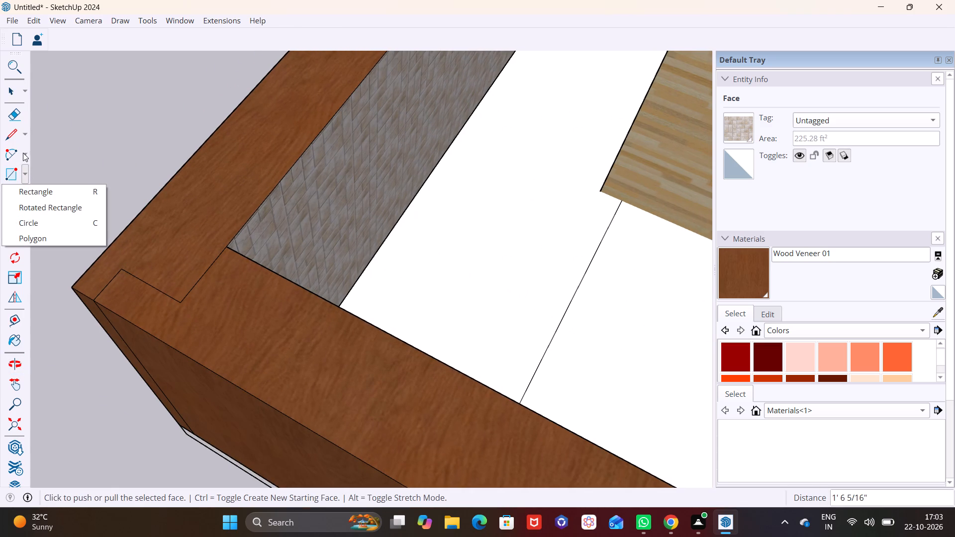
pyautogui.click(23, 151)
pyautogui.click(37, 190)
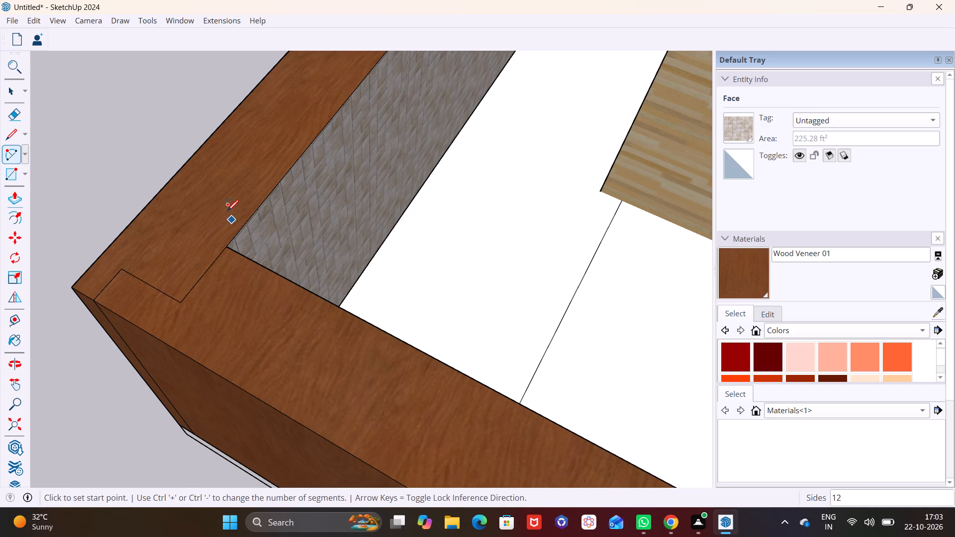
pyautogui.click(184, 167)
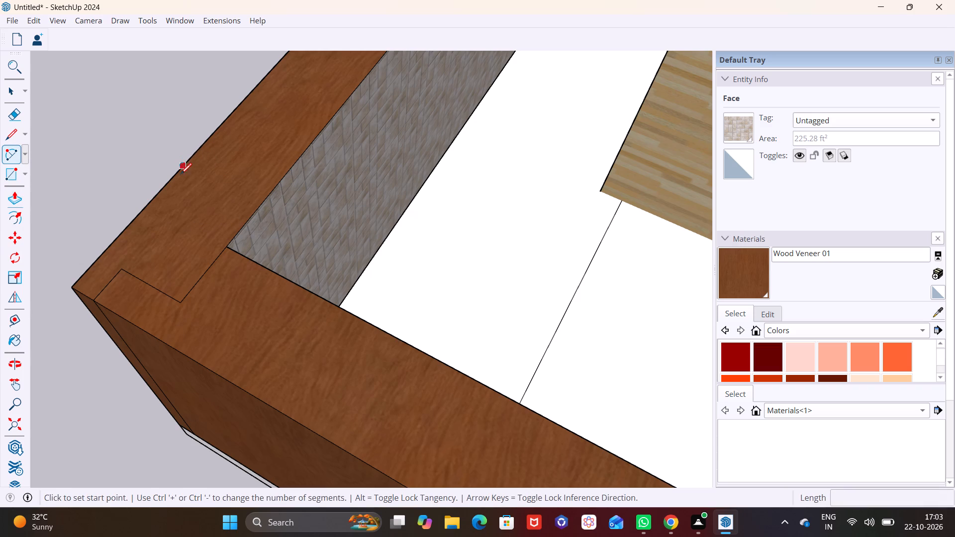
pyautogui.click(227, 375)
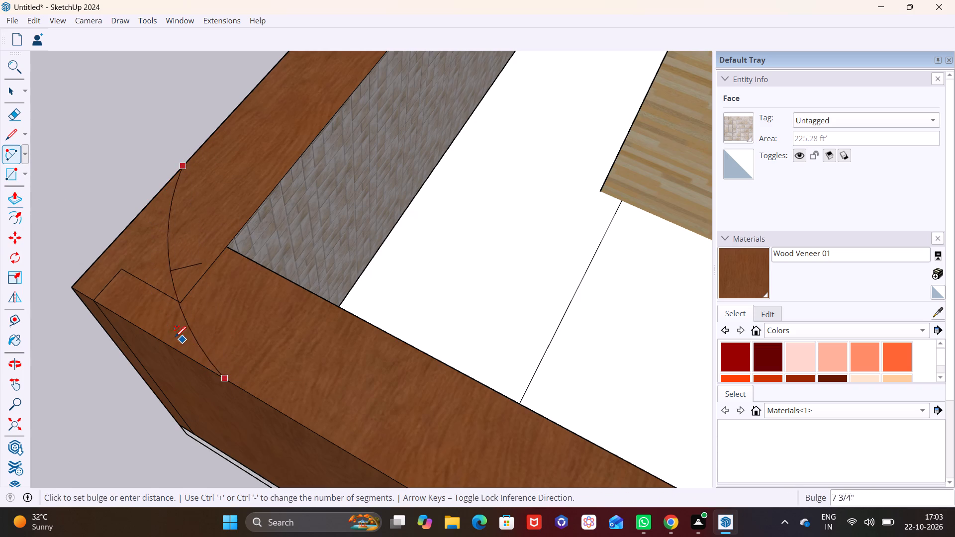
pyautogui.click(160, 331)
# Push/Pull both top face pieces outside the arc down about 9' 1" to the base, rounding the outer corner.
pyautogui.scroll(-5, 193, 327)
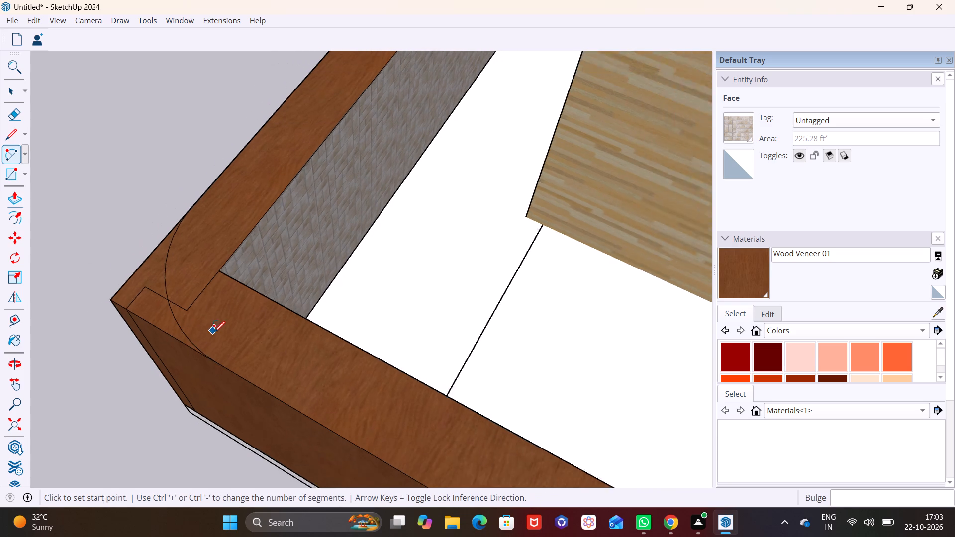
pyautogui.scroll(-2, 214, 332)
pyautogui.press('space')
pyautogui.click(169, 305)
pyautogui.keyDown('shift'); pyautogui.moveTo(165, 309); pyautogui.dragTo(193, 230, button='middle'); pyautogui.keyUp('shift')
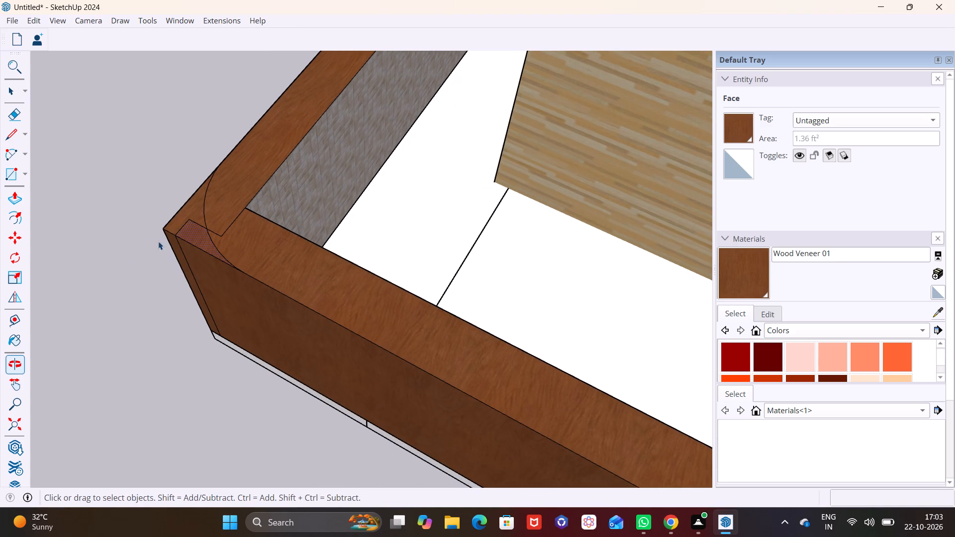
pyautogui.moveTo(14, 194); pyautogui.dragTo(22, 203)
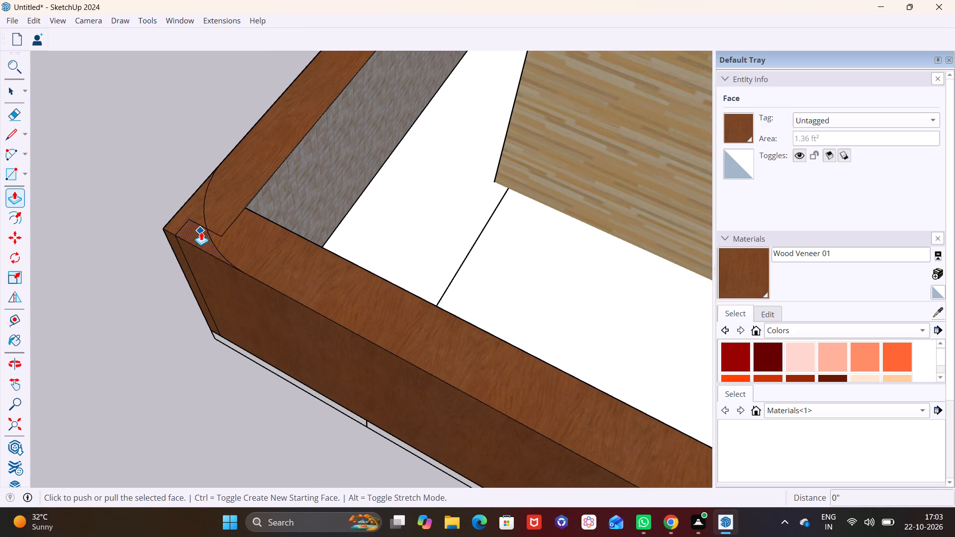
pyautogui.click(200, 232)
pyautogui.click(229, 352)
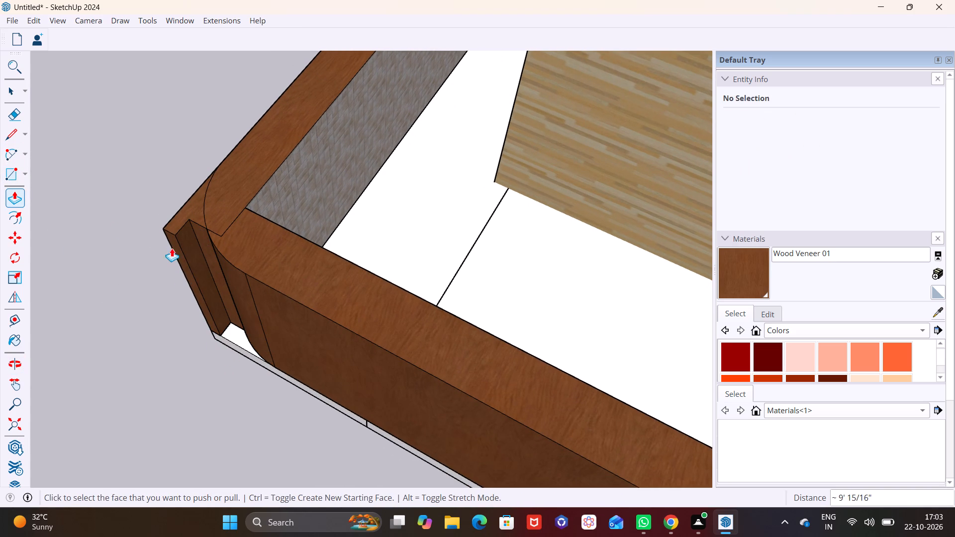
pyautogui.click(175, 216)
pyautogui.click(213, 330)
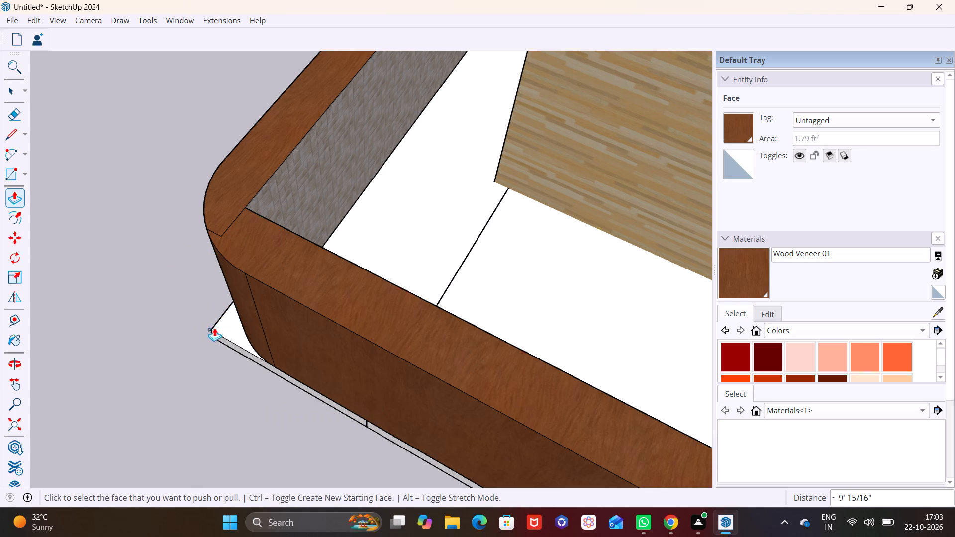
# Examine the rounded wood veneer corner and thickened walls from ground level, from above and against the house front.
pyautogui.moveTo(227, 303); pyautogui.dragTo(324, 188, button='middle')
pyautogui.scroll(-11, 247, 308)
pyautogui.moveTo(298, 317); pyautogui.dragTo(461, 257, button='middle')
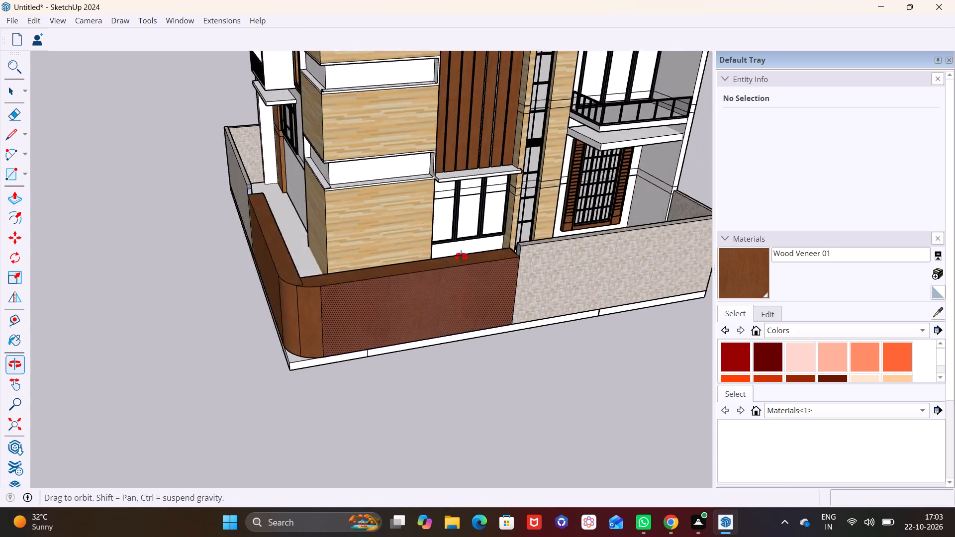
pyautogui.moveTo(461, 257); pyautogui.dragTo(474, 239, button='middle')
pyautogui.scroll(1, 378, 324)
pyautogui.moveTo(380, 321); pyautogui.dragTo(406, 246, button='middle')
pyautogui.scroll(3, 325, 235)
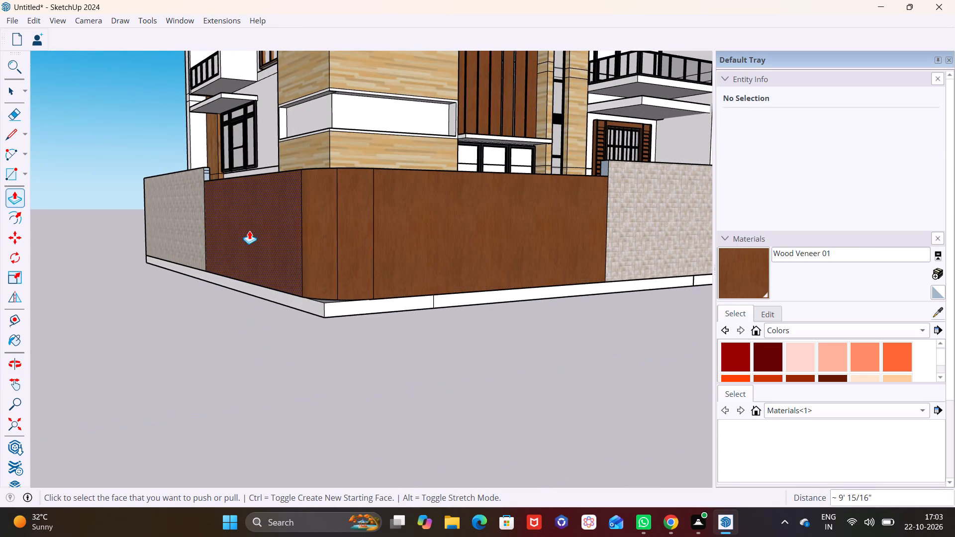
pyautogui.press('space')
pyautogui.scroll(2, 230, 220)
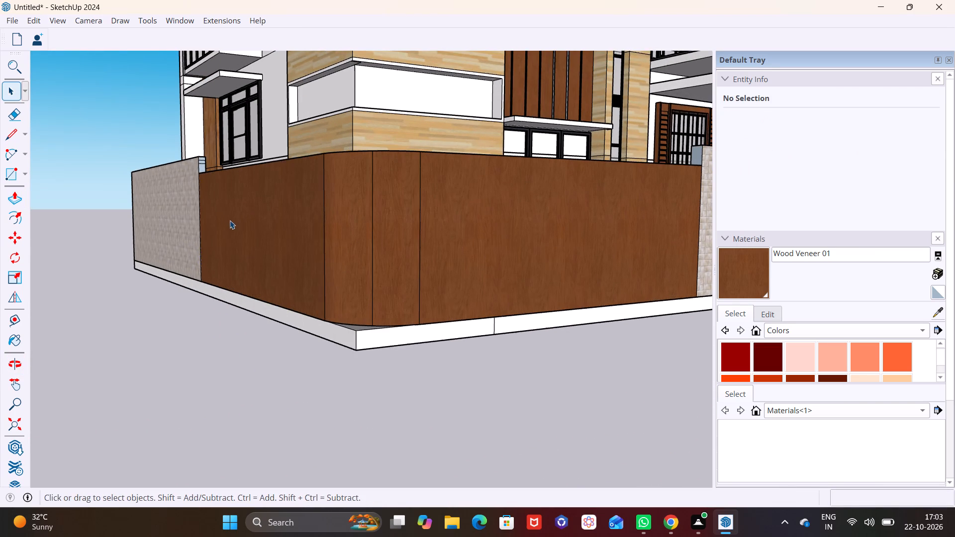
pyautogui.scroll(1, 230, 220)
pyautogui.keyDown('shift'); pyautogui.moveTo(293, 215); pyautogui.dragTo(191, 219, button='middle'); pyautogui.keyUp('shift')
pyautogui.moveTo(247, 225); pyautogui.dragTo(139, 321, button='middle')
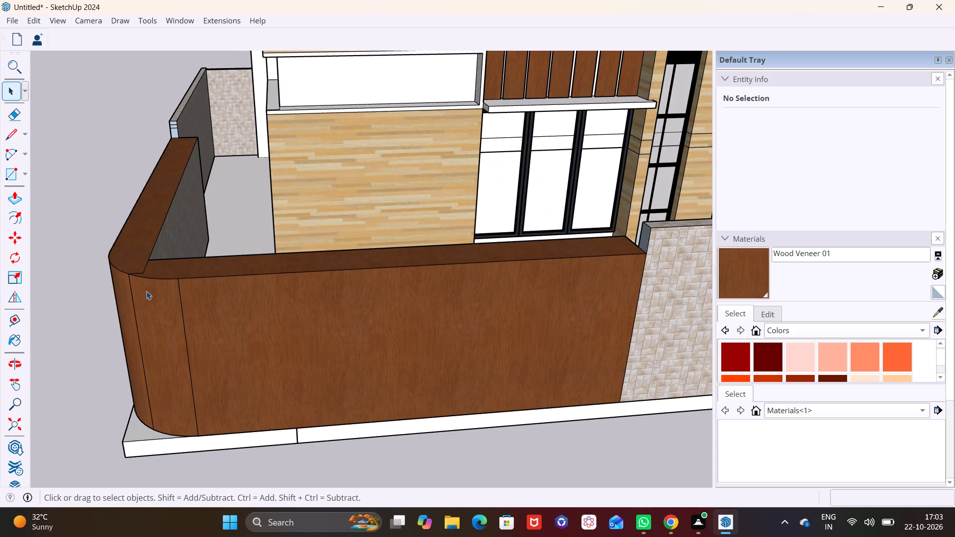
pyautogui.scroll(-4, 146, 291)
pyautogui.moveTo(205, 281); pyautogui.dragTo(95, 363, button='middle')
pyautogui.keyDown('shift'); pyautogui.moveTo(120, 295); pyautogui.dragTo(133, 295, button='middle'); pyautogui.keyUp('shift')
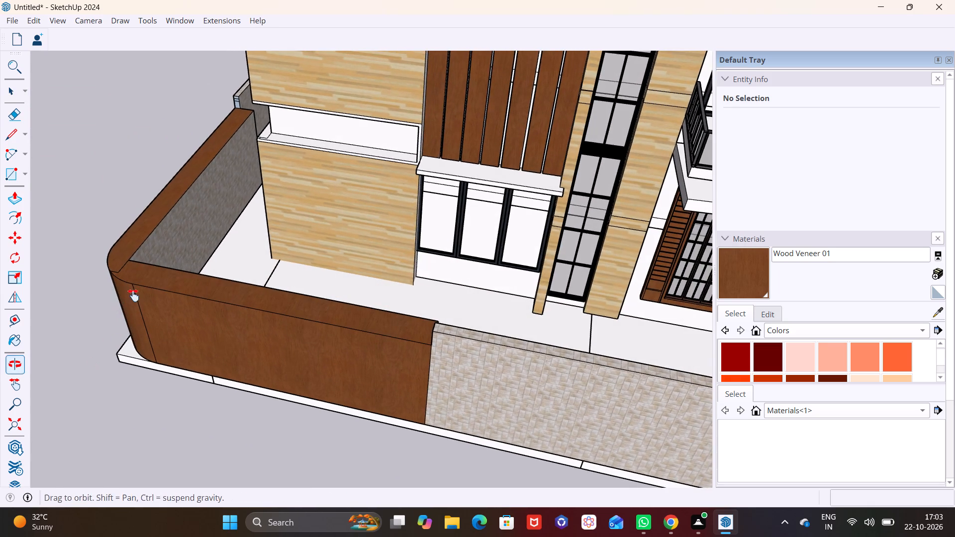
pyautogui.keyDown('shift'); pyautogui.moveTo(133, 295); pyautogui.dragTo(198, 273, button='middle'); pyautogui.keyUp('shift')
pyautogui.moveTo(203, 293); pyautogui.dragTo(372, 204, button='middle')
pyautogui.moveTo(311, 338); pyautogui.dragTo(323, 249, button='middle')
pyautogui.scroll(1, 321, 217)
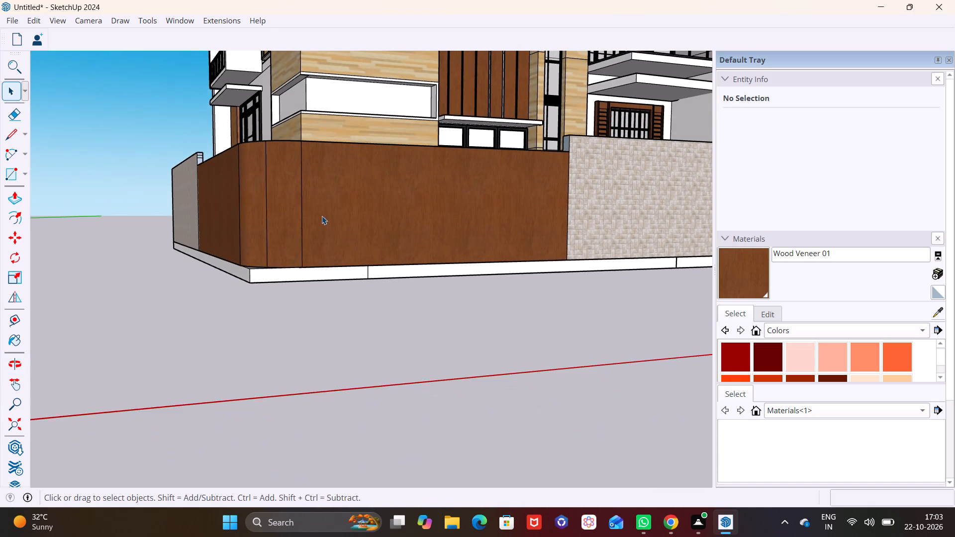
pyautogui.moveTo(322, 217); pyautogui.dragTo(310, 351, button='middle')
pyautogui.scroll(-7, 319, 327)
pyautogui.scroll(4, 281, 284)
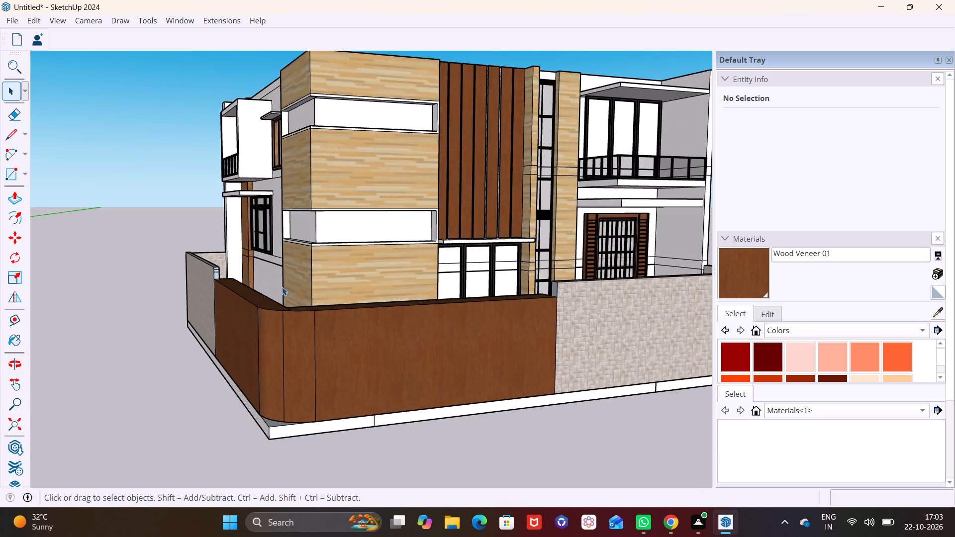
# Push/Pull the inner face of the side wood veneer wall back outward 1' 1 3/16" to thin the wall.
pyautogui.scroll(2, 282, 287)
pyautogui.moveTo(284, 290); pyautogui.dragTo(198, 405, button='middle')
pyautogui.keyDown('shift'); pyautogui.moveTo(194, 399); pyautogui.dragTo(245, 292, button='middle'); pyautogui.keyUp('shift')
pyautogui.scroll(1, 244, 339)
pyautogui.moveTo(244, 340); pyautogui.dragTo(234, 365, button='middle')
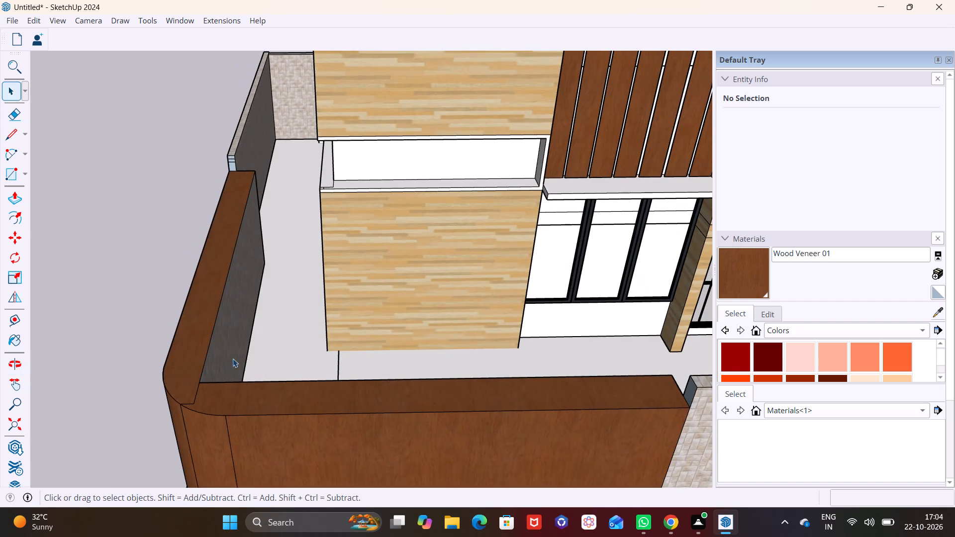
pyautogui.click(234, 348)
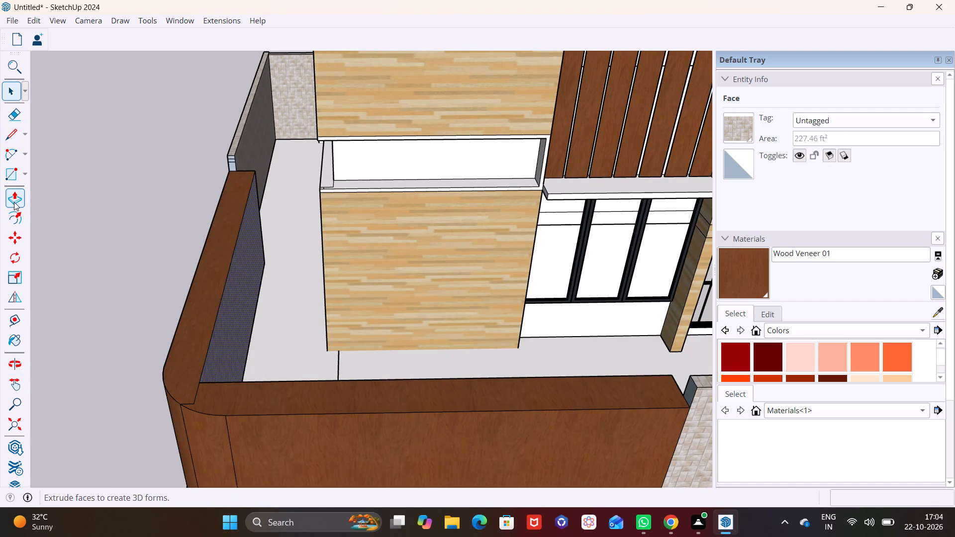
pyautogui.click(14, 202)
pyautogui.click(235, 316)
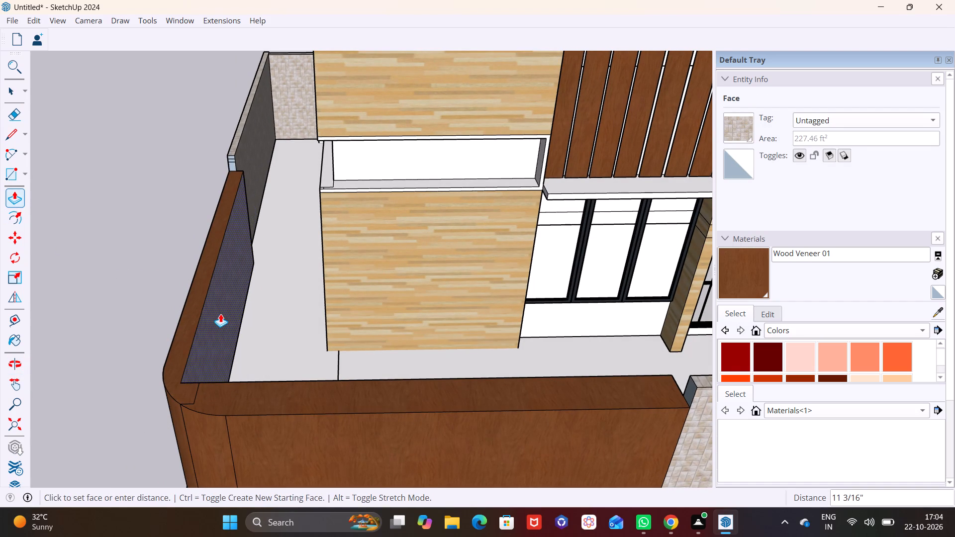
pyautogui.click(219, 314)
pyautogui.moveTo(354, 380); pyautogui.dragTo(105, 419, button='middle')
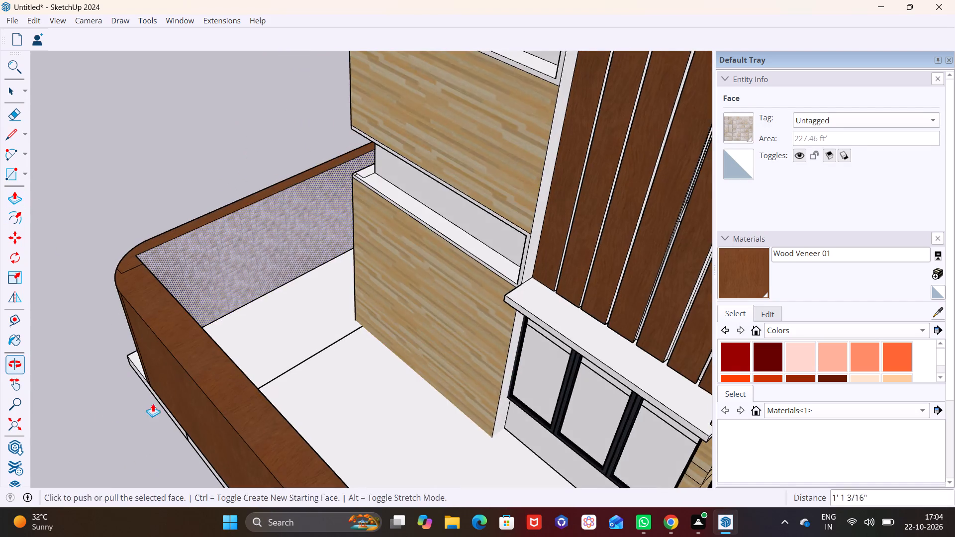
# Push/Pull the inner face of the front wood veneer wall outward 11 13/16" to thin it.
pyautogui.moveTo(169, 402); pyautogui.dragTo(276, 289, button='middle')
pyautogui.moveTo(426, 380); pyautogui.dragTo(112, 463, button='middle')
pyautogui.press('space')
pyautogui.click(216, 355)
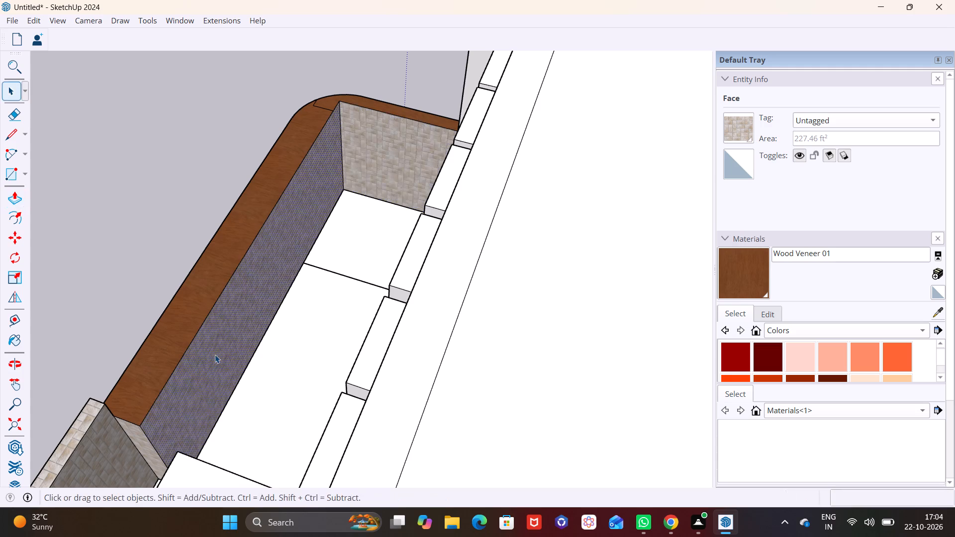
pyautogui.click(9, 194)
pyautogui.click(247, 294)
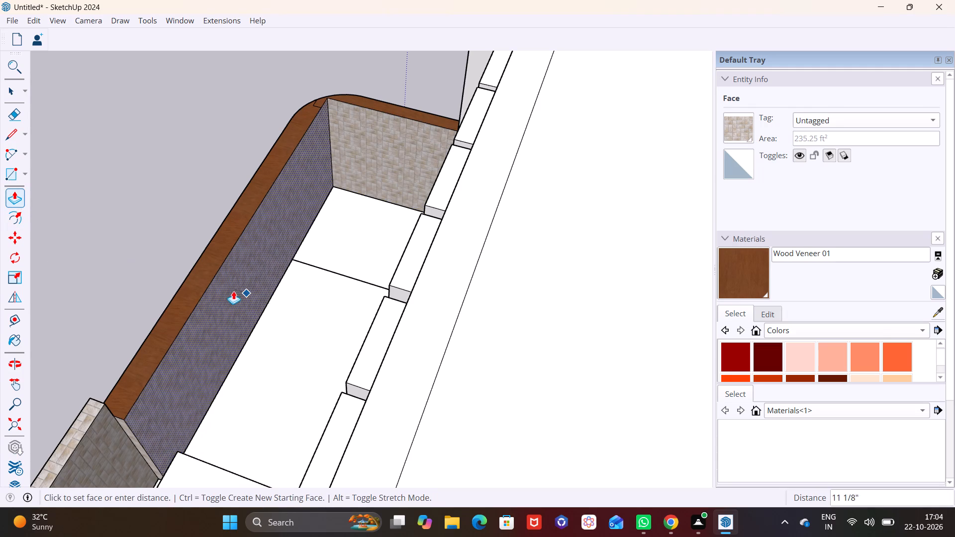
pyautogui.click(232, 291)
# Examine the thinned veneer walls and rounded corner from above, from ground level and against the house front.
pyautogui.moveTo(215, 348); pyautogui.dragTo(462, 306, button='middle')
pyautogui.scroll(-3, 229, 361)
pyautogui.moveTo(217, 398); pyautogui.dragTo(325, 370, button='middle')
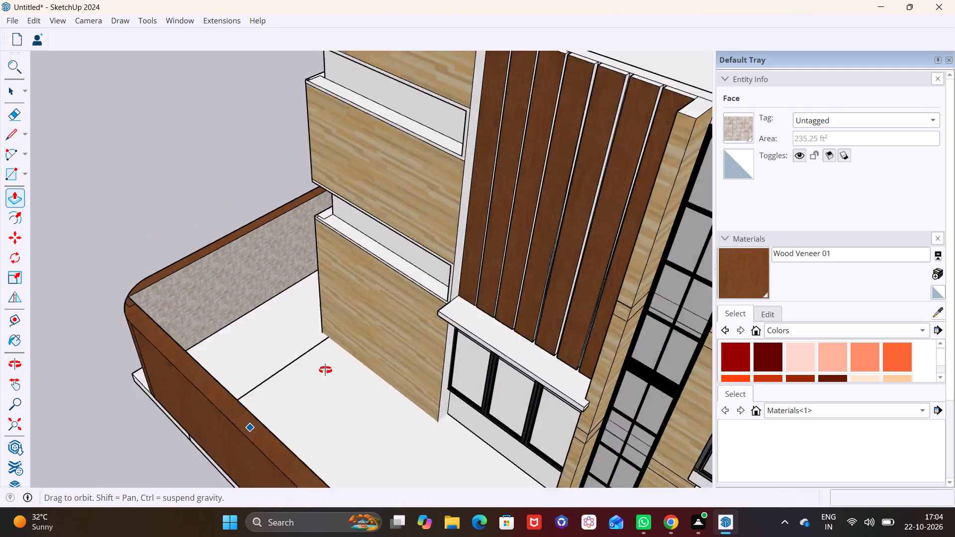
pyautogui.moveTo(325, 370); pyautogui.dragTo(485, 266, button='middle')
pyautogui.moveTo(200, 419); pyautogui.dragTo(369, 284, button='middle')
pyautogui.moveTo(299, 373); pyautogui.dragTo(286, 329, button='middle')
pyautogui.scroll(-4, 287, 354)
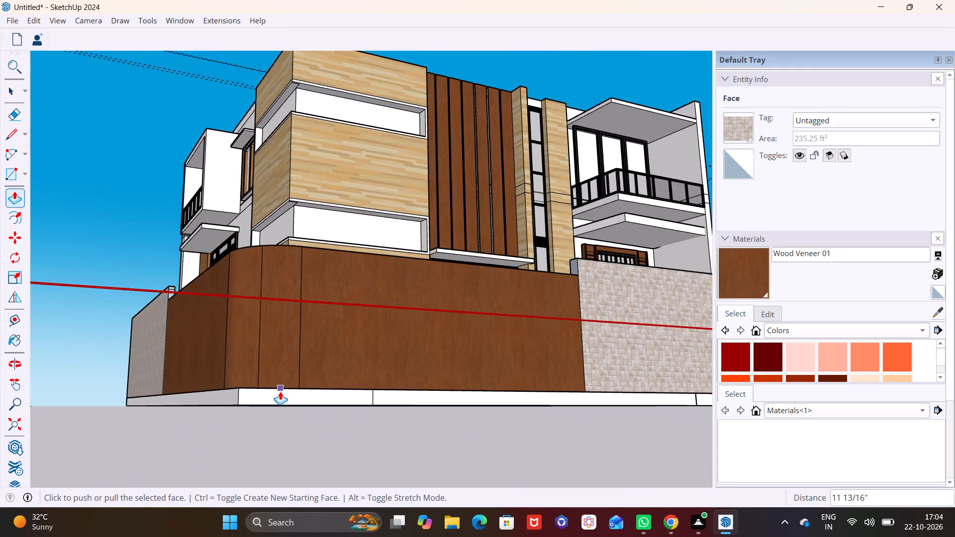
pyautogui.scroll(-4, 280, 391)
pyautogui.moveTo(294, 390); pyautogui.dragTo(235, 481, button='middle')
pyautogui.scroll(-3, 255, 374)
pyautogui.keyDown('shift'); pyautogui.moveTo(263, 384); pyautogui.dragTo(292, 300, button='middle'); pyautogui.keyUp('shift')
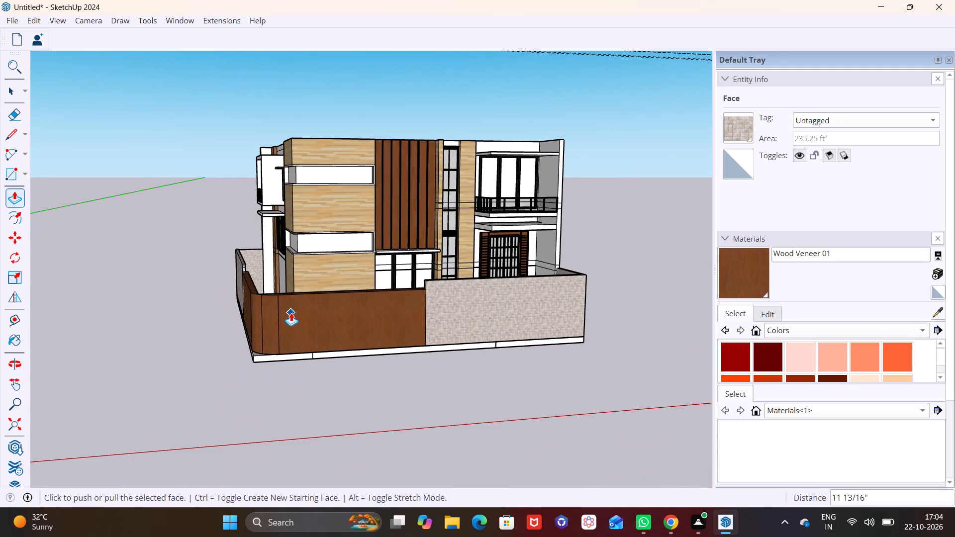
pyautogui.moveTo(291, 313); pyautogui.dragTo(412, 299, button='middle')
# Draw two vertical lines about 9' 1" long down the front veneer wall beside the rounded corner, spaced like panel joints.
pyautogui.scroll(13, 352, 313)
pyautogui.moveTo(369, 326); pyautogui.dragTo(345, 322, button='middle')
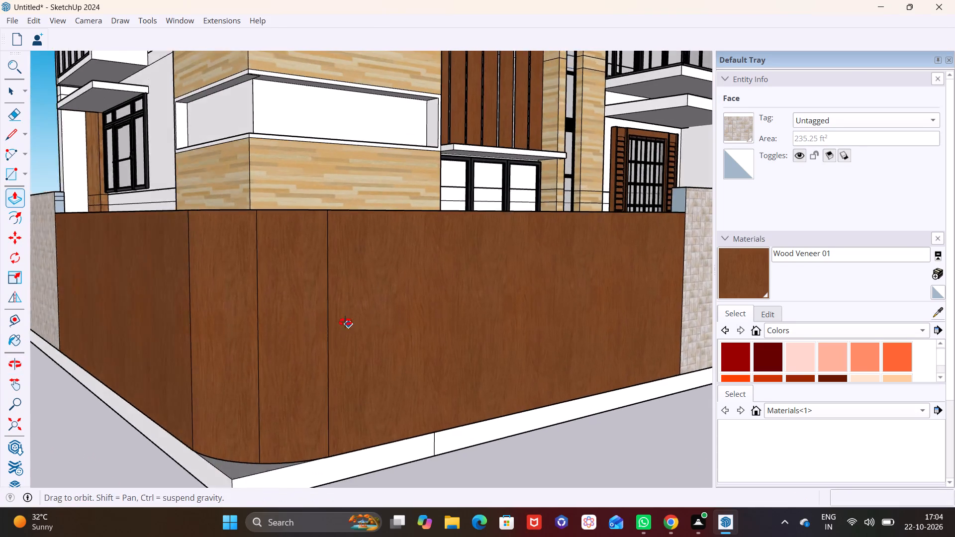
pyautogui.moveTo(345, 322); pyautogui.dragTo(309, 319, button='middle')
pyautogui.click(4, 134)
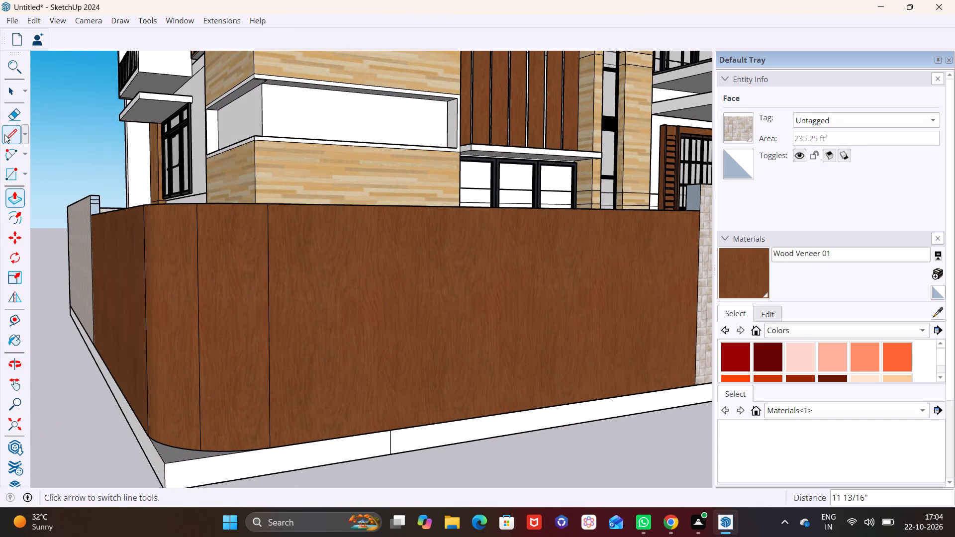
pyautogui.click(333, 205)
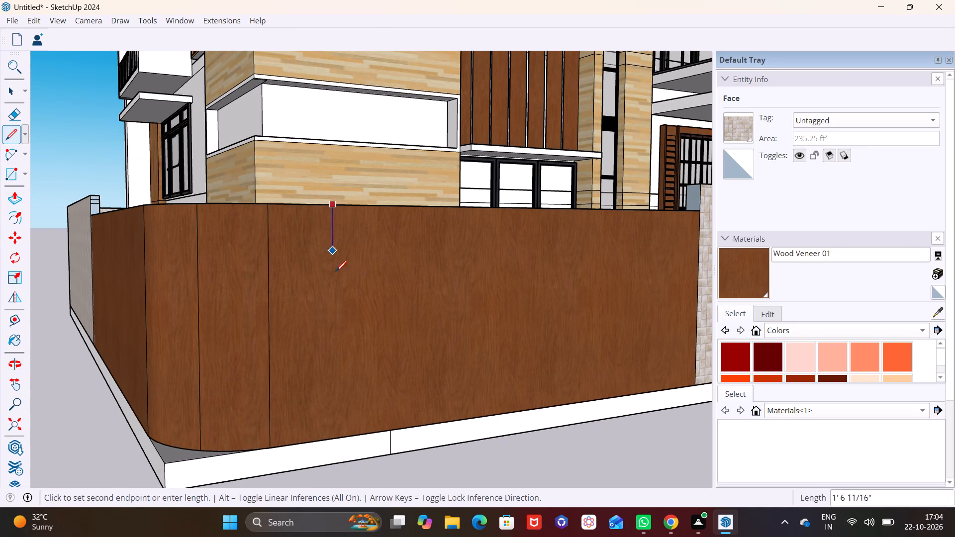
pyautogui.click(333, 437)
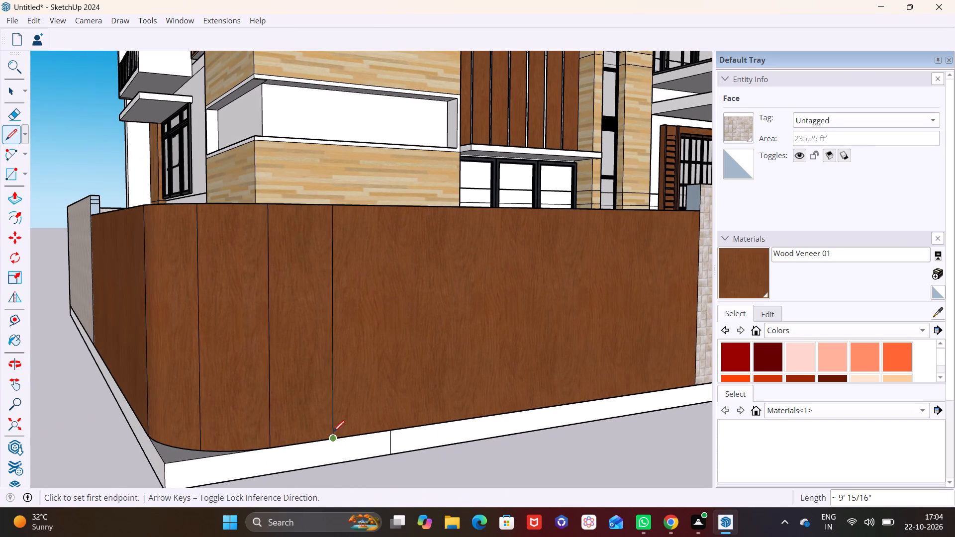
pyautogui.click(387, 206)
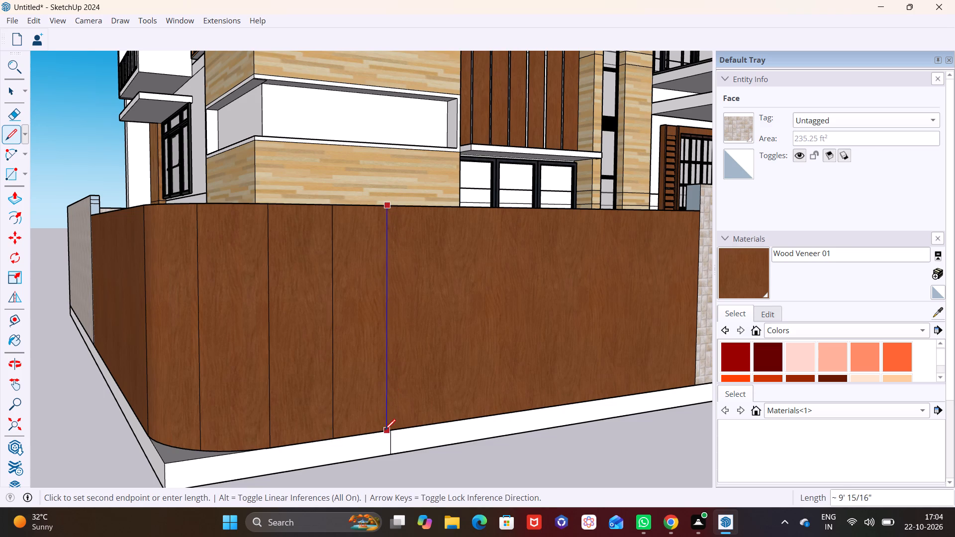
pyautogui.click(393, 428)
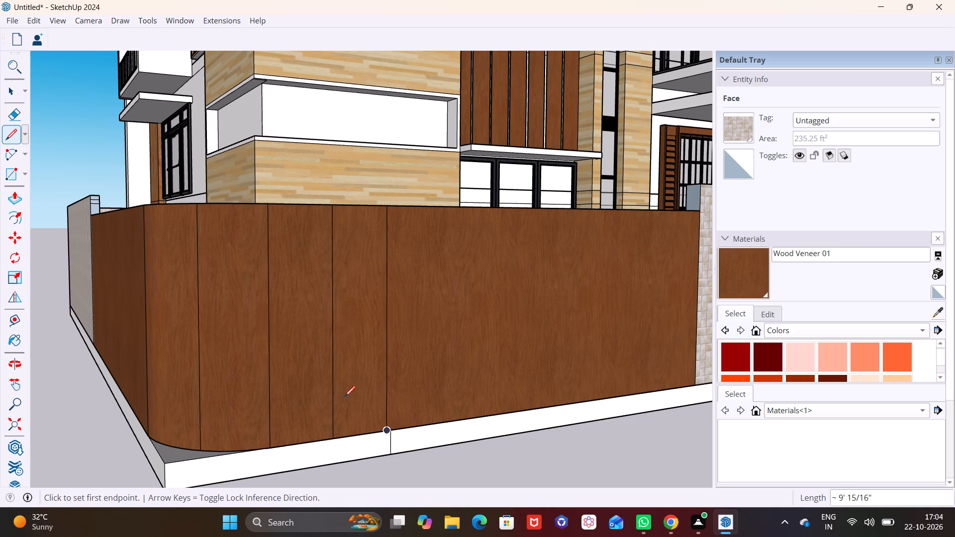
# Draw two matching vertical panel lines about 9' 1" long down the side veneer wall beside the rounded corner.
pyautogui.scroll(-3, 305, 397)
pyautogui.moveTo(273, 363); pyautogui.dragTo(464, 373, button='middle')
pyautogui.click(430, 269)
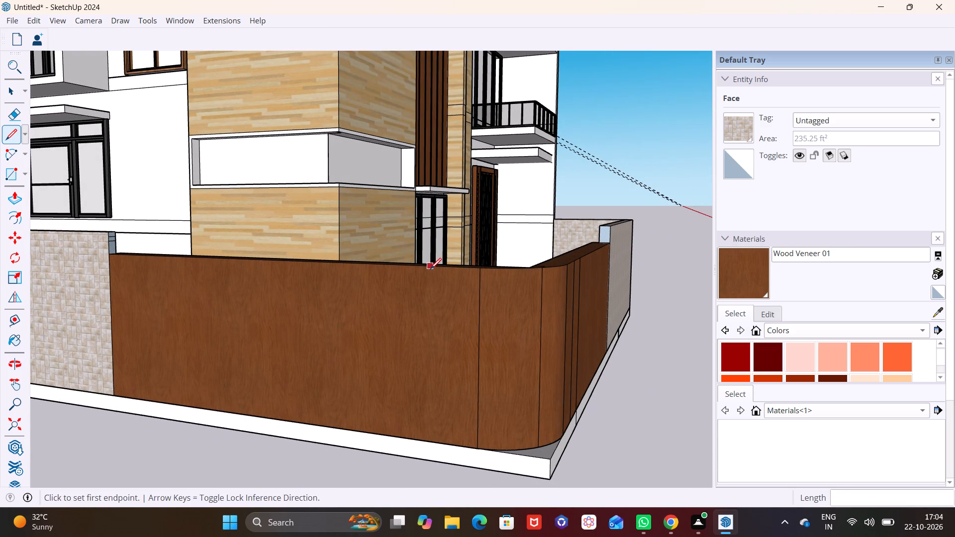
pyautogui.click(424, 439)
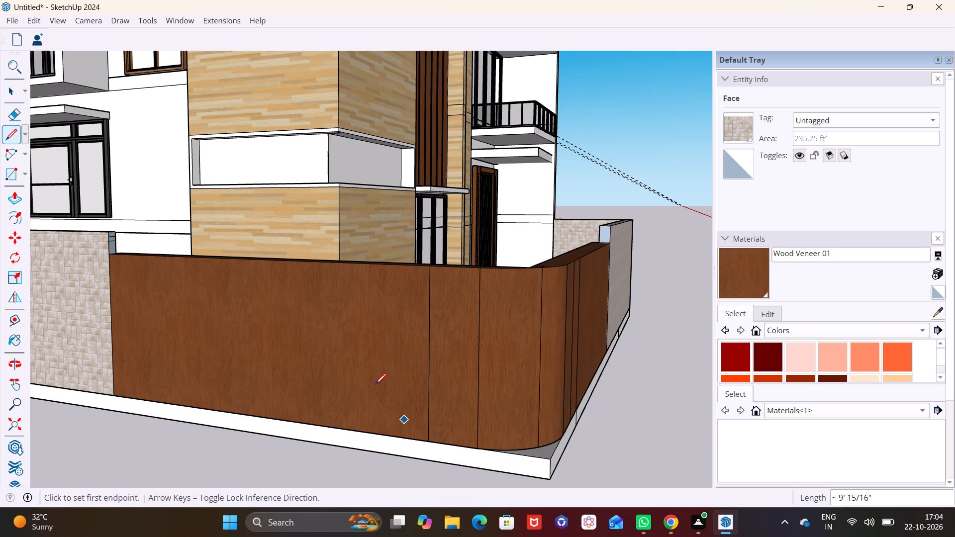
pyautogui.click(383, 267)
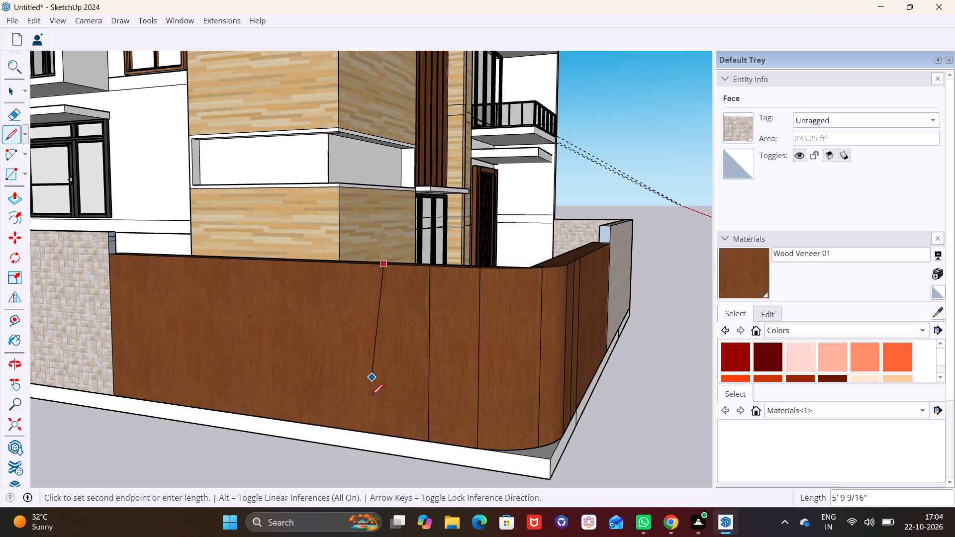
pyautogui.click(380, 431)
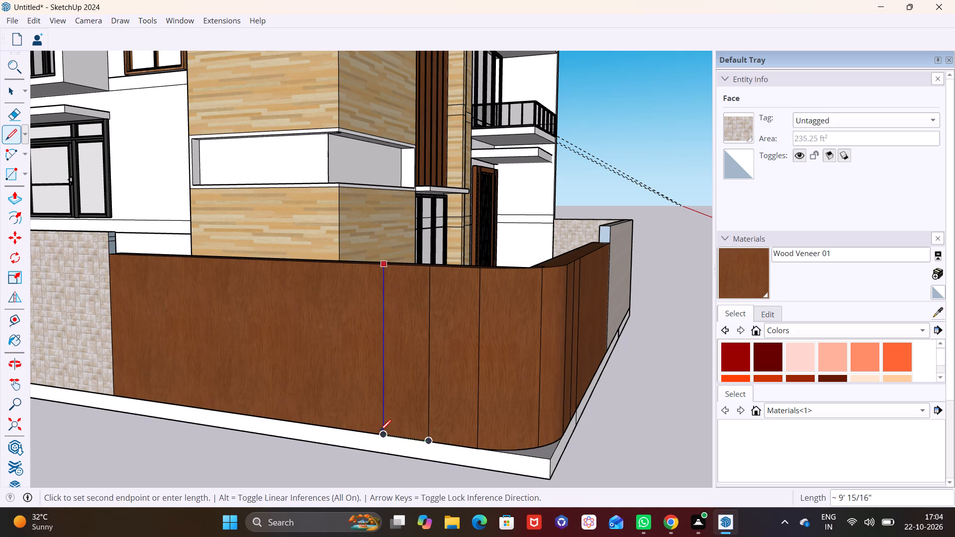
pyautogui.press('space')
# Push/Pull the small rectangle on the side tile wall's end face 26' 9/16" over the veneer wall to the rounded corner.
pyautogui.scroll(-7, 355, 401)
pyautogui.moveTo(482, 408); pyautogui.dragTo(245, 415, button='middle')
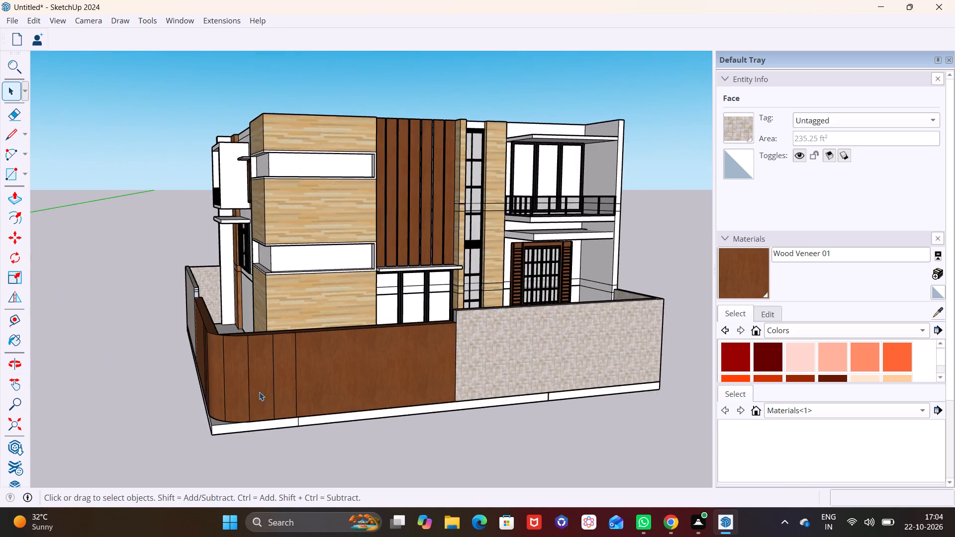
pyautogui.scroll(-7, 265, 389)
pyautogui.moveTo(304, 396); pyautogui.dragTo(247, 443, button='middle')
pyautogui.scroll(10, 241, 386)
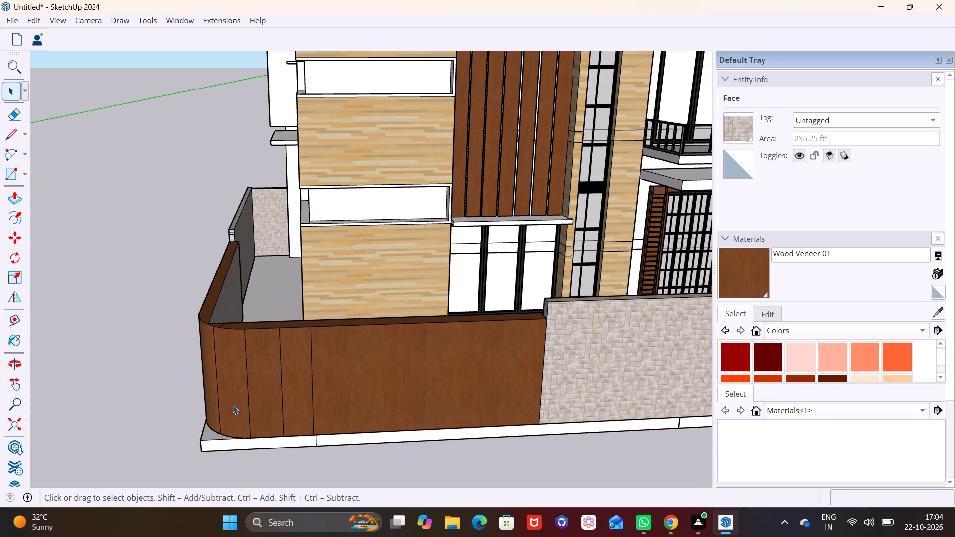
pyautogui.scroll(-2, 228, 413)
pyautogui.moveTo(257, 378); pyautogui.dragTo(250, 439, button='middle')
pyautogui.scroll(2, 259, 378)
pyautogui.scroll(11, 230, 252)
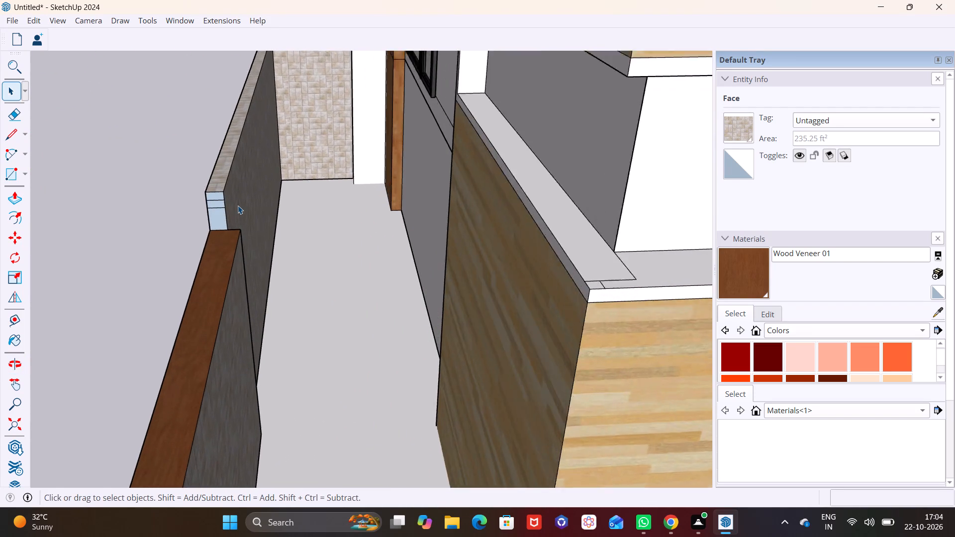
pyautogui.scroll(2, 238, 205)
pyautogui.click(207, 205)
pyautogui.click(16, 197)
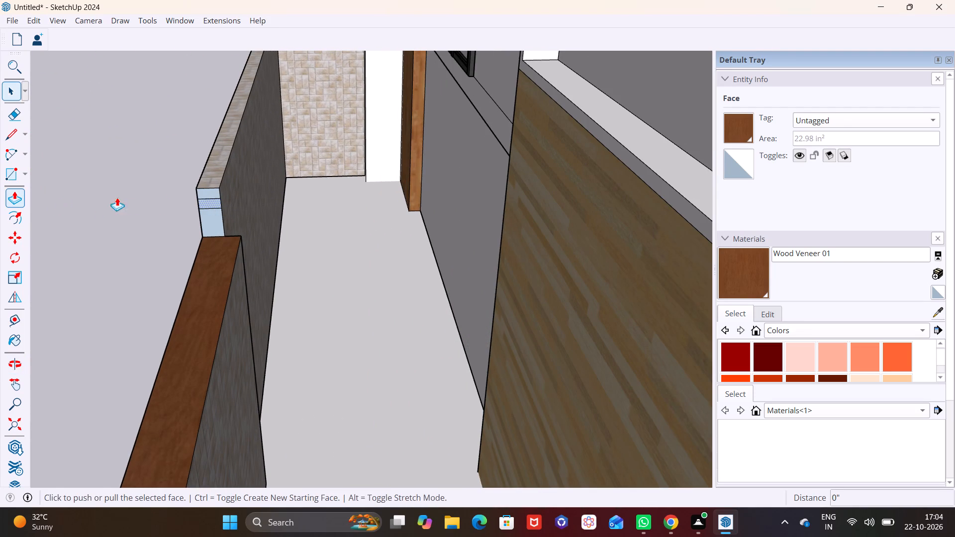
pyautogui.click(208, 202)
pyautogui.scroll(-8, 181, 336)
pyautogui.moveTo(173, 377); pyautogui.dragTo(187, 348, button='middle')
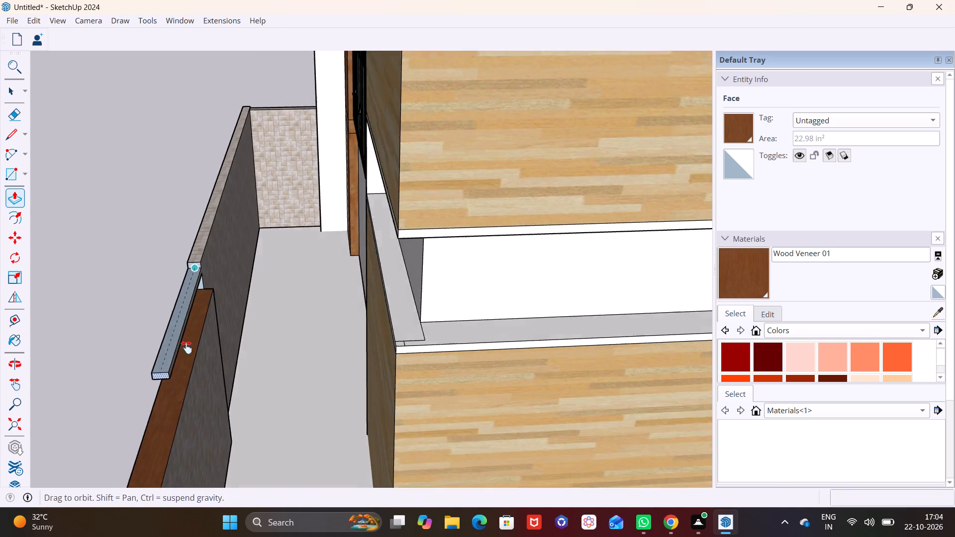
pyautogui.moveTo(187, 348); pyautogui.dragTo(233, 203, button='middle')
pyautogui.keyDown('shift'); pyautogui.scroll(-1, 233, 203); pyautogui.keyUp('shift')
pyautogui.keyDown('shift'); pyautogui.moveTo(180, 366); pyautogui.dragTo(262, 196, button='middle'); pyautogui.keyUp('shift')
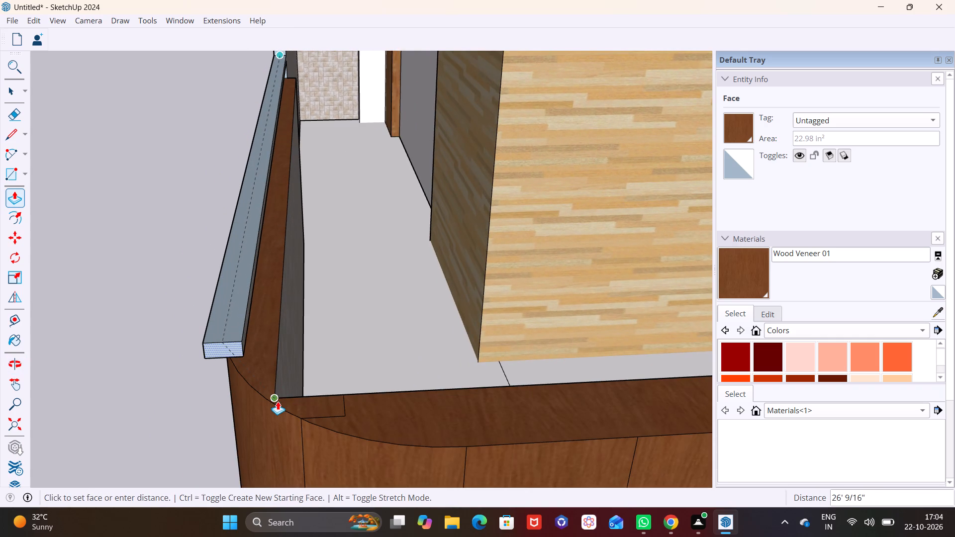
pyautogui.click(278, 401)
# Draw a rectangle about 4 9/16" by 10 1/8" across the front tile wall's exposed end face above the veneer wall.
pyautogui.scroll(-6, 292, 335)
pyautogui.keyDown('shift'); pyautogui.moveTo(504, 339); pyautogui.dragTo(275, 338, button='middle'); pyautogui.keyUp('shift')
pyautogui.moveTo(407, 353); pyautogui.dragTo(511, 365, button='middle')
pyautogui.scroll(-1, 521, 360)
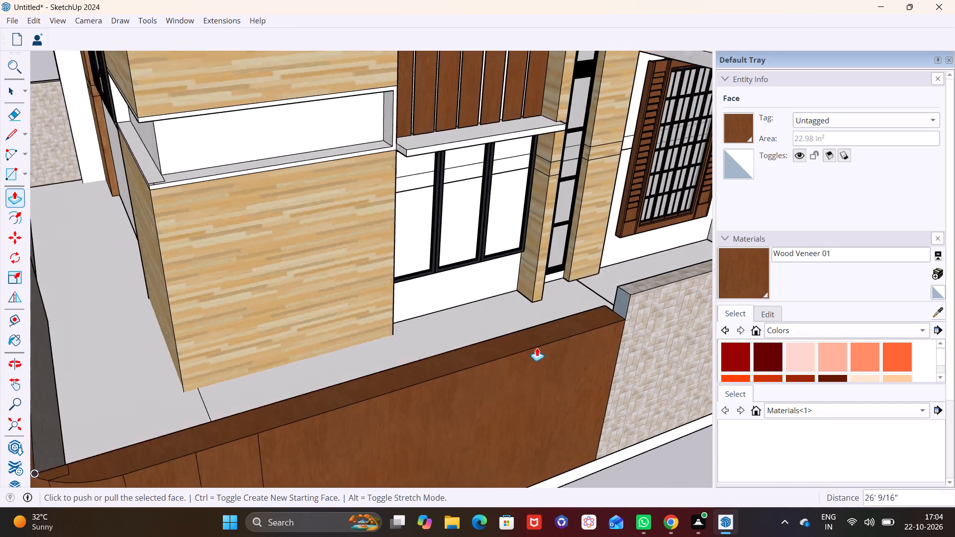
pyautogui.scroll(10, 609, 300)
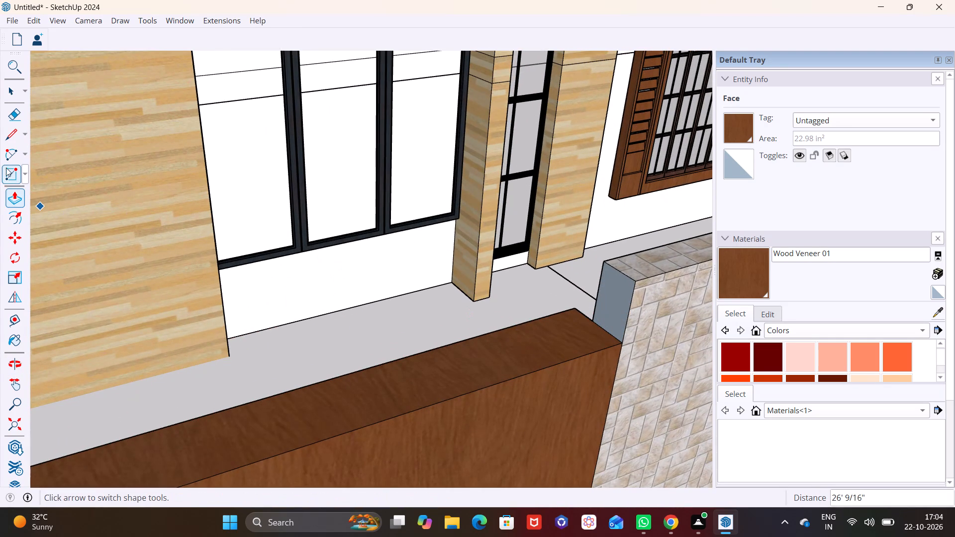
pyautogui.click(25, 172)
pyautogui.click(28, 196)
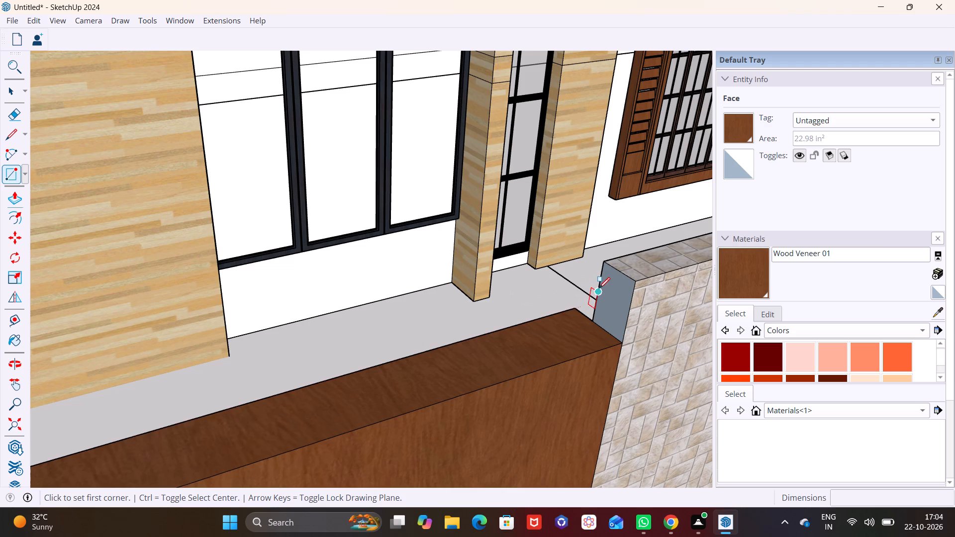
pyautogui.click(600, 283)
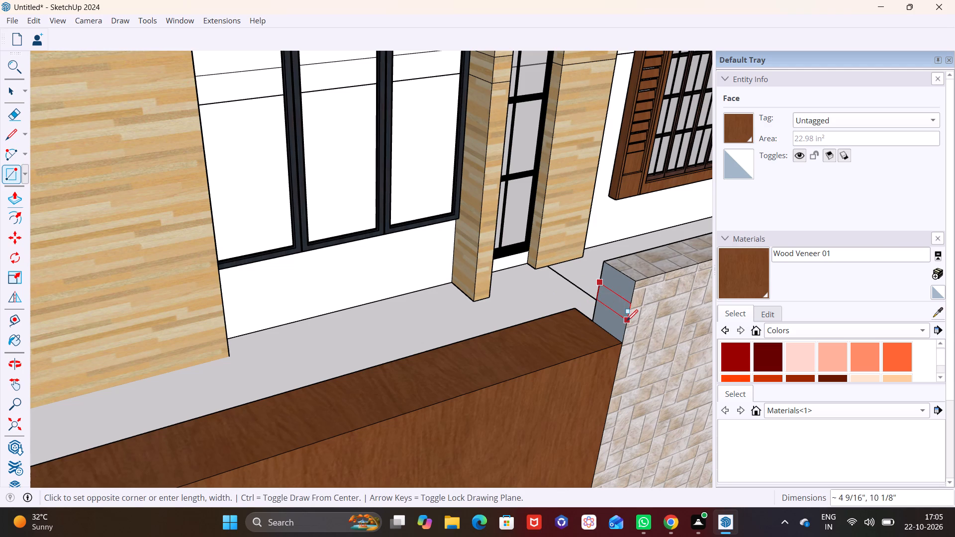
pyautogui.click(627, 321)
# Push/Pull the new rectangle about 26' 11" along the front veneer wall to meet the side rail at the corner.
pyautogui.press('space')
pyautogui.click(623, 310)
pyautogui.click(5, 192)
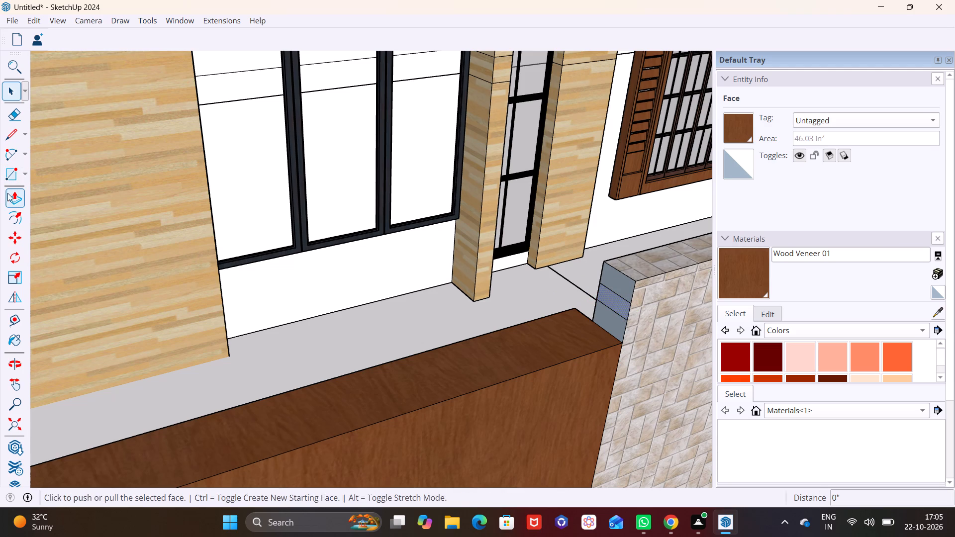
pyautogui.click(616, 307)
pyautogui.scroll(-2, 314, 351)
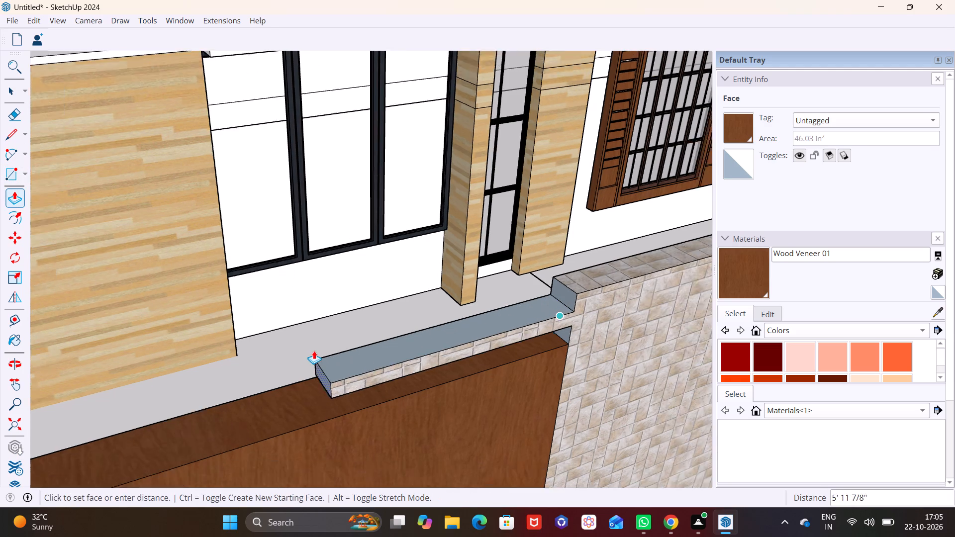
pyautogui.scroll(-8, 314, 351)
pyautogui.keyDown('shift'); pyautogui.moveTo(286, 367); pyautogui.dragTo(599, 317, button='middle'); pyautogui.keyUp('shift')
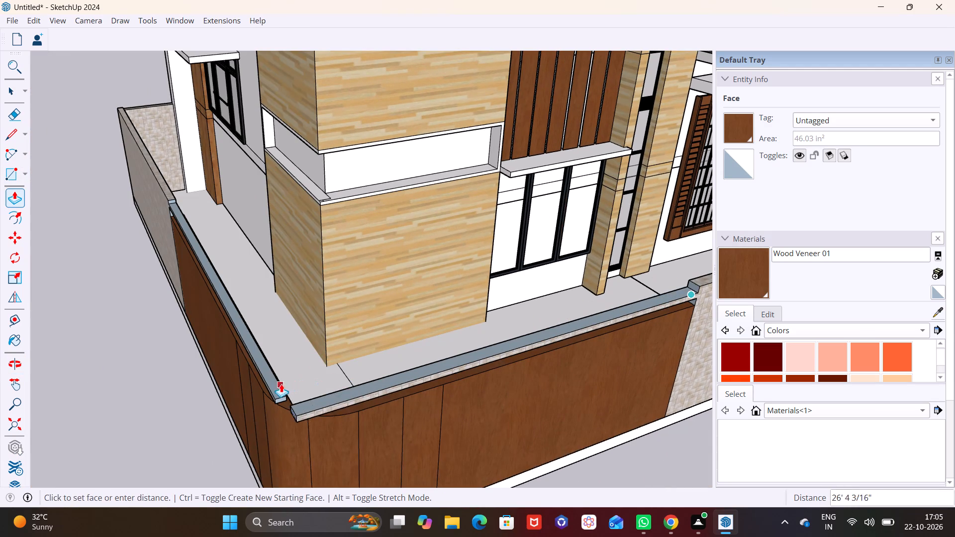
pyautogui.moveTo(280, 384); pyautogui.dragTo(305, 286, button='middle')
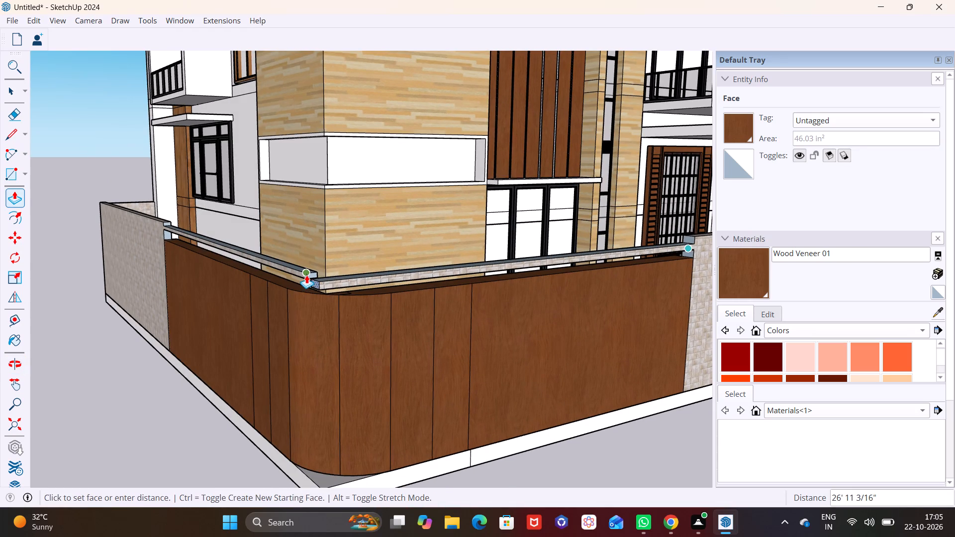
pyautogui.click(306, 275)
# Push/Pull the front rail's top face upward in two passes, the second by 3 1/8".
pyautogui.scroll(14, 317, 278)
pyautogui.moveTo(322, 294); pyautogui.dragTo(364, 299, button='middle')
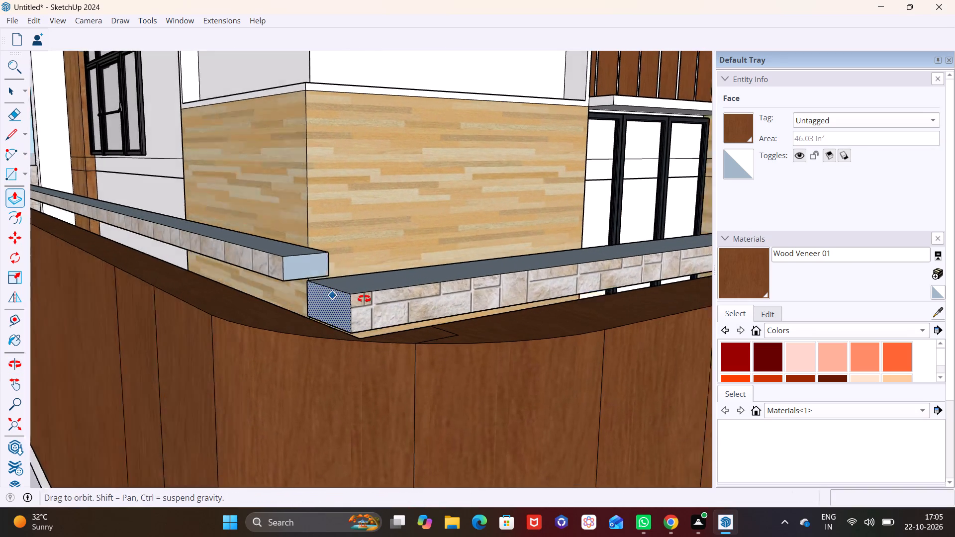
pyautogui.moveTo(364, 299); pyautogui.dragTo(419, 307, button='middle')
pyautogui.press('space')
pyautogui.click(400, 293)
pyautogui.click(10, 200)
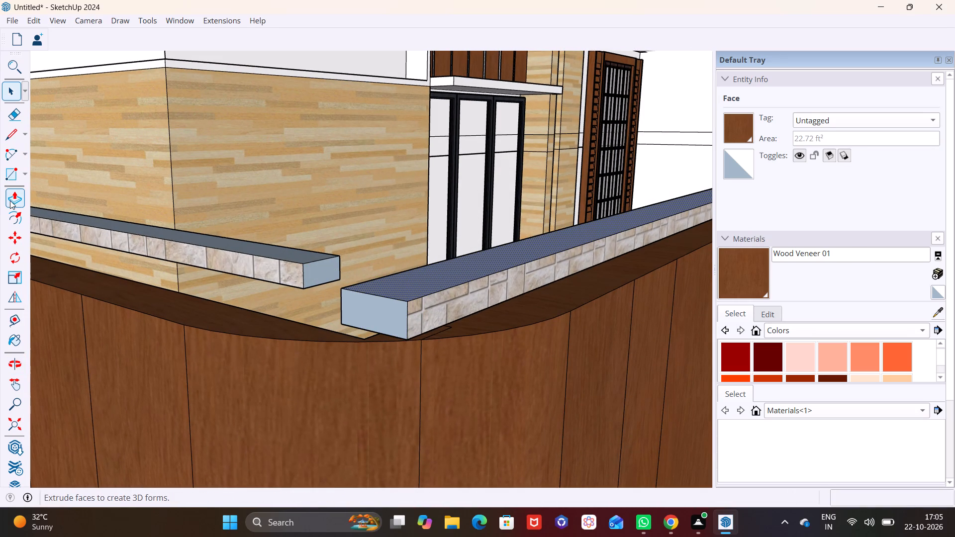
pyautogui.click(405, 286)
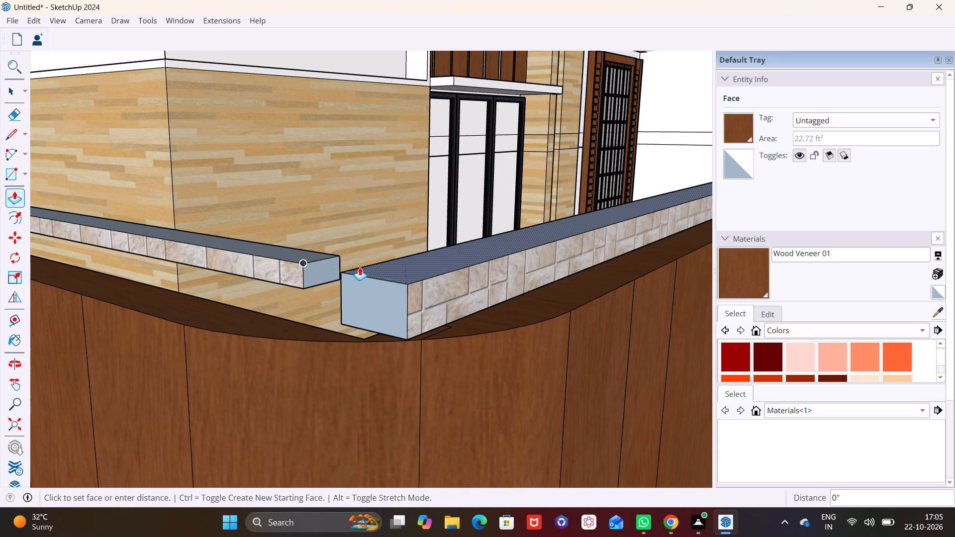
pyautogui.click(321, 262)
pyautogui.click(417, 281)
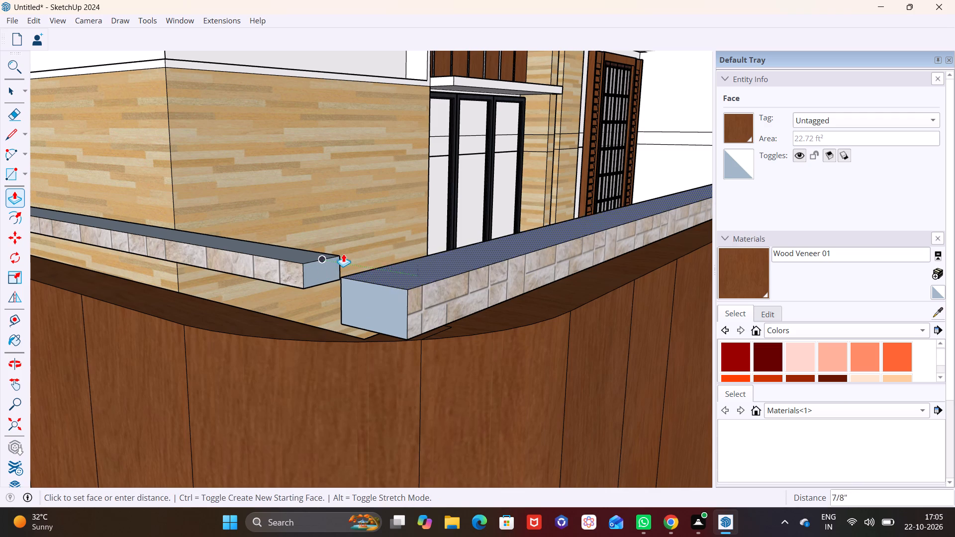
pyautogui.click(337, 250)
# Push/Pull the front rail's underside upward to line up with the bottom of the side rail.
pyautogui.moveTo(361, 300); pyautogui.dragTo(371, 218, button='middle')
pyautogui.scroll(2, 410, 260)
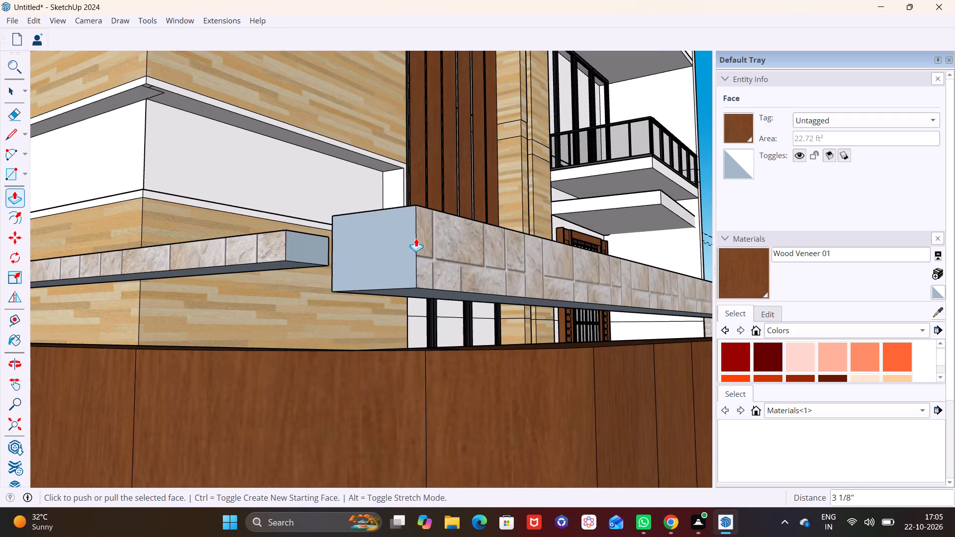
pyautogui.moveTo(417, 268); pyautogui.dragTo(429, 214, button='middle')
pyautogui.press('space')
pyautogui.click(422, 279)
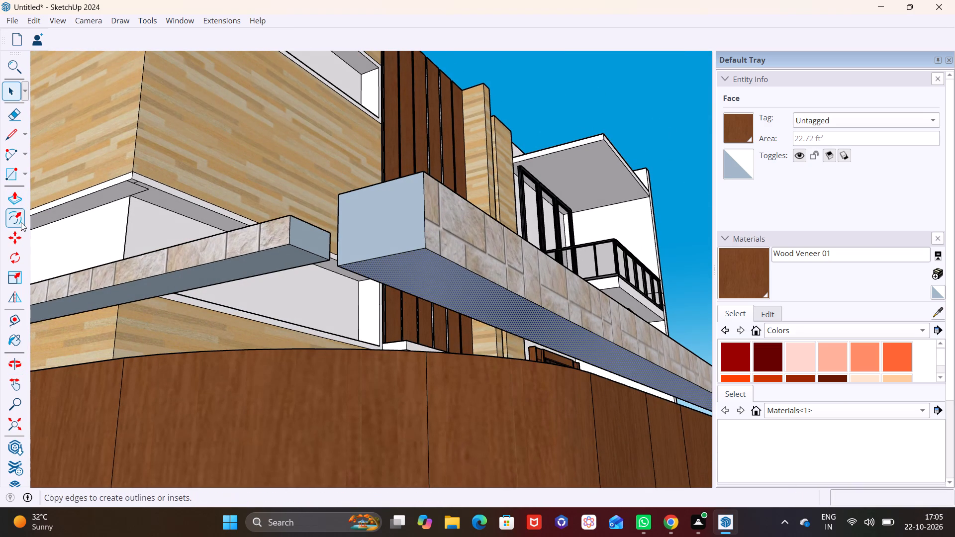
pyautogui.click(12, 197)
pyautogui.click(393, 268)
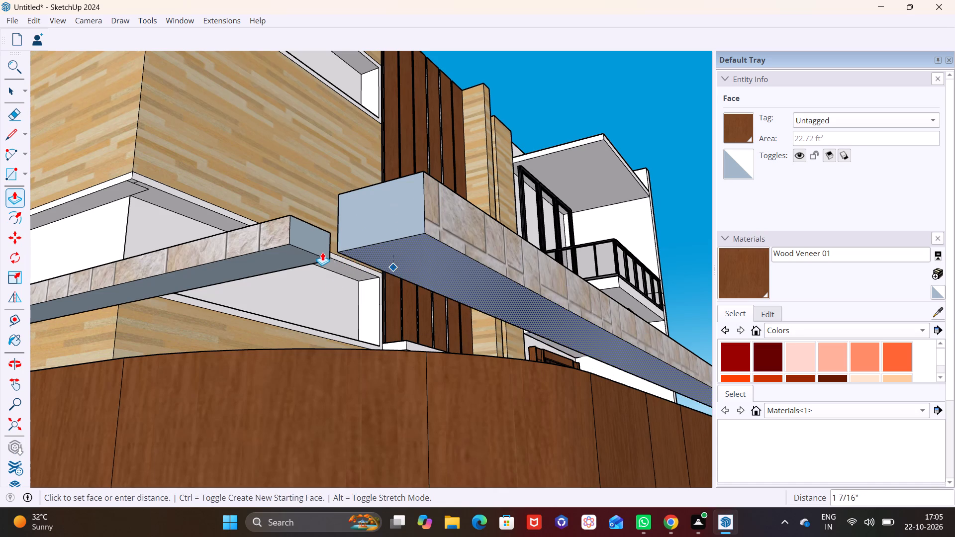
pyautogui.click(318, 254)
# Push/Pull the front rail's top face down to the level of the side rail's top.
pyautogui.moveTo(369, 230); pyautogui.dragTo(303, 372, button='middle')
pyautogui.scroll(-7, 339, 292)
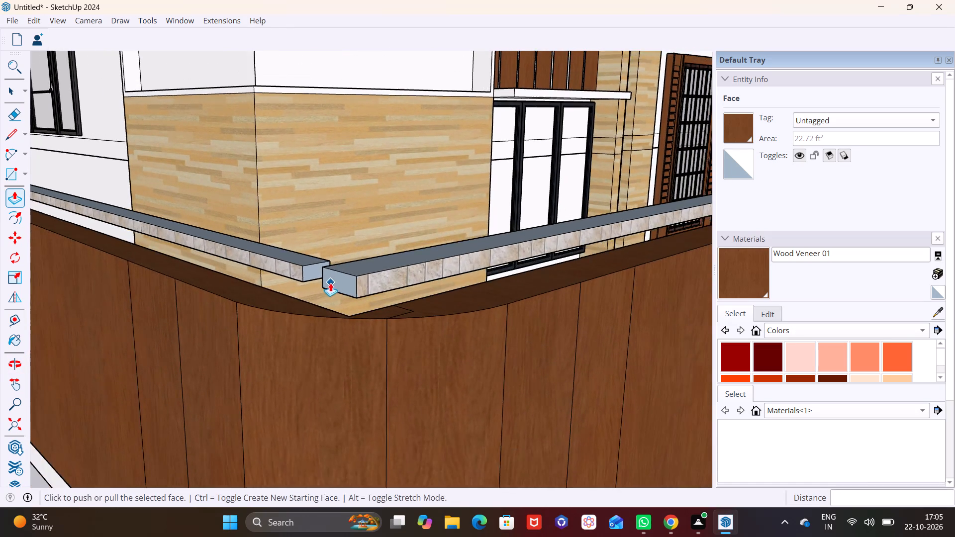
pyautogui.moveTo(331, 279); pyautogui.dragTo(415, 308, button='middle')
pyautogui.scroll(6, 351, 293)
pyautogui.click(411, 266)
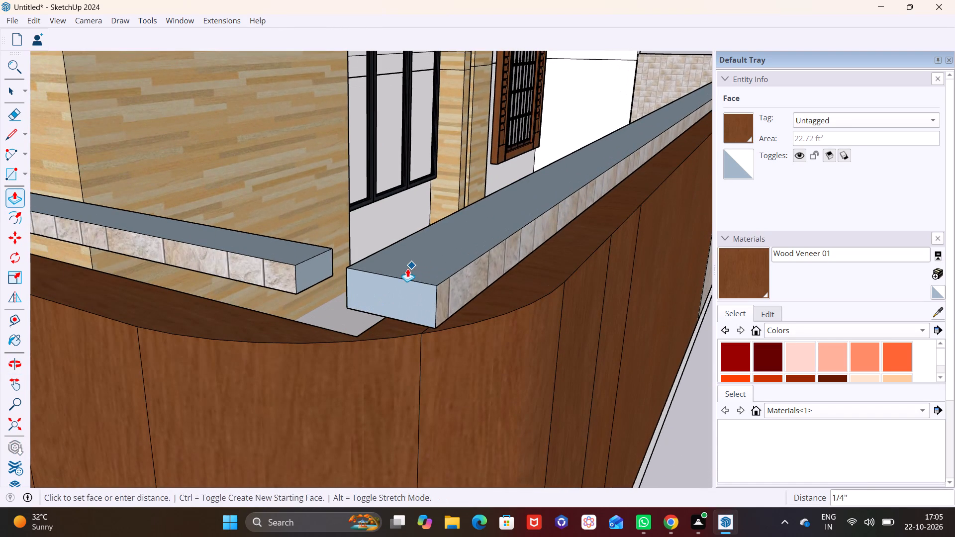
pyautogui.press('space')
pyautogui.click(410, 265)
pyautogui.click(11, 200)
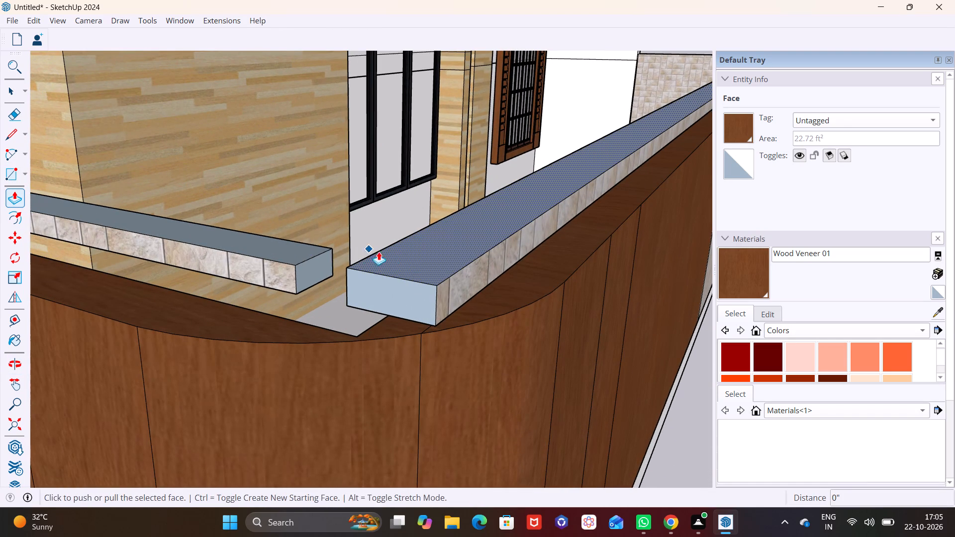
pyautogui.click(393, 254)
pyautogui.click(319, 255)
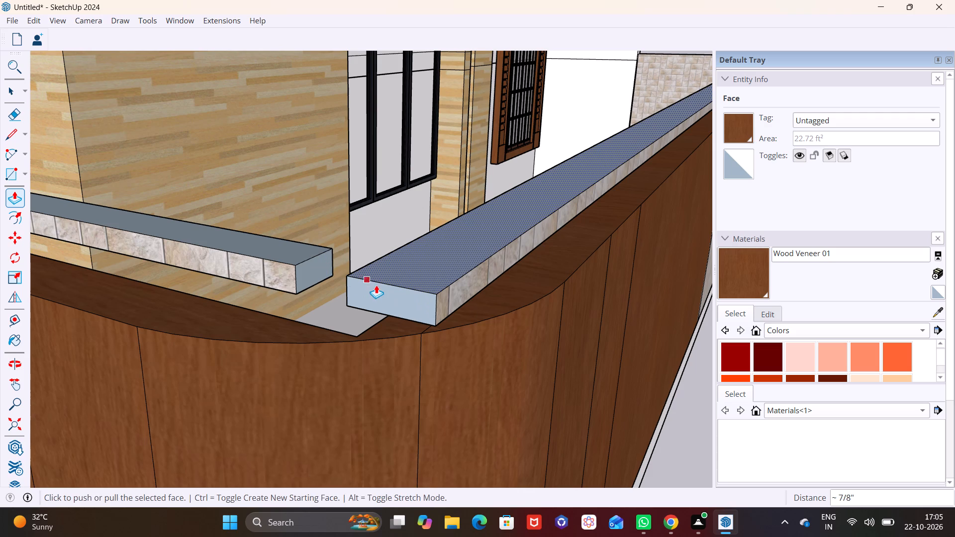
# Push/Pull the side rail's end face 7 7/16" across the corner gap into the front rail.
pyautogui.moveTo(322, 282); pyautogui.dragTo(439, 340, button='middle')
pyautogui.press('space')
pyautogui.scroll(2, 367, 311)
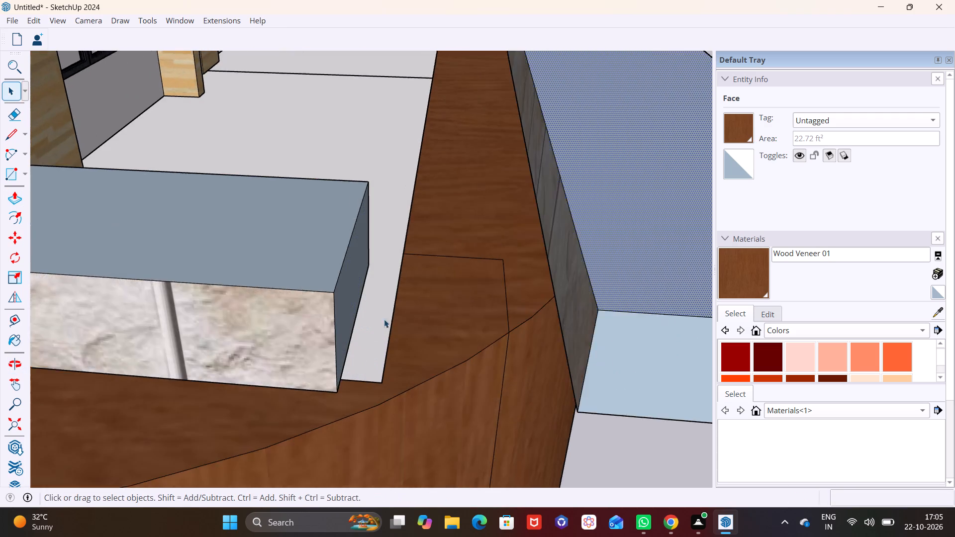
pyautogui.scroll(2, 384, 319)
pyautogui.scroll(-3, 385, 314)
pyautogui.click(363, 298)
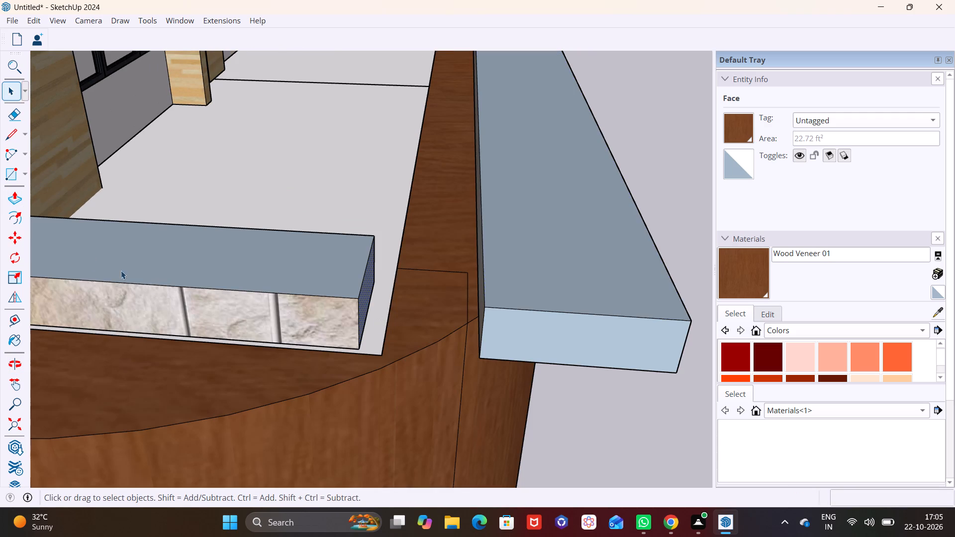
pyautogui.click(23, 175)
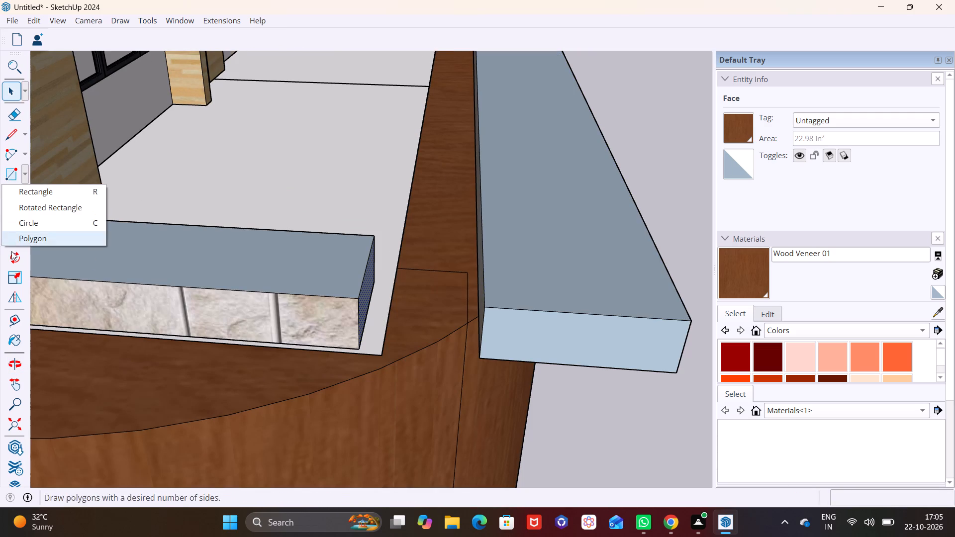
pyautogui.click(55, 265)
pyautogui.click(13, 196)
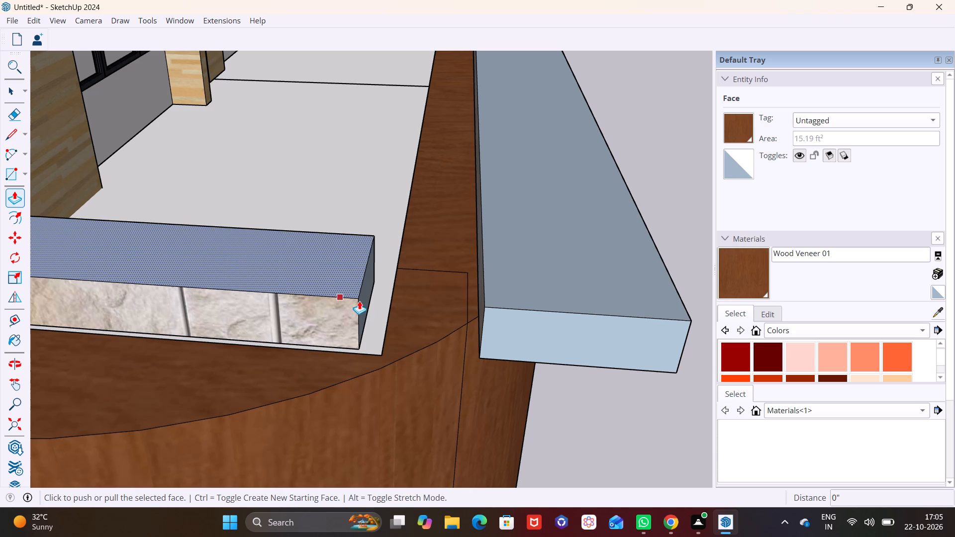
pyautogui.press('space')
pyautogui.click(366, 298)
pyautogui.click(17, 200)
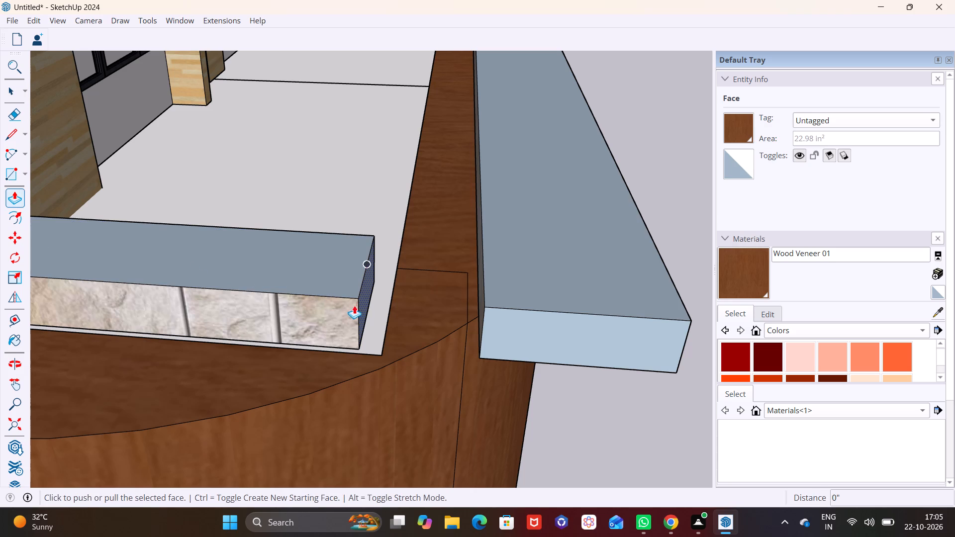
pyautogui.click(366, 302)
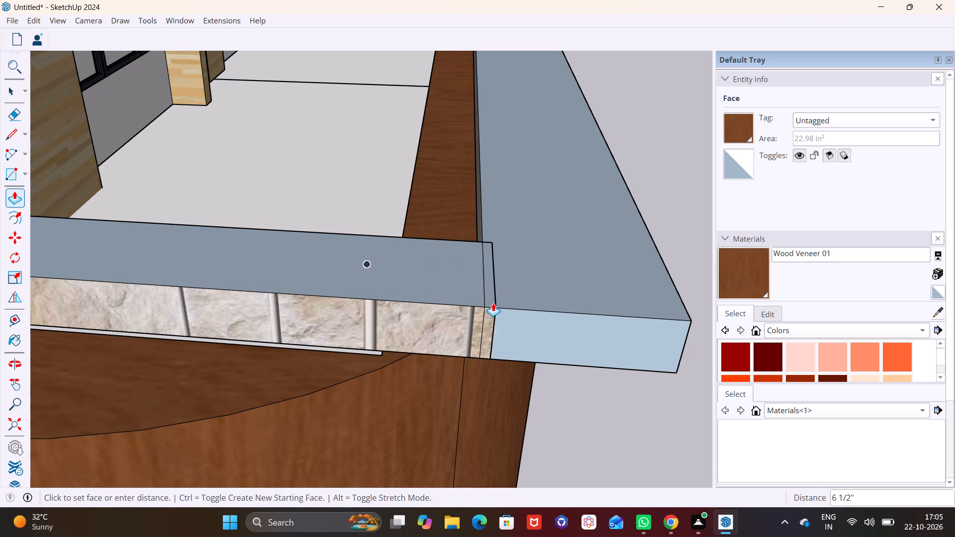
pyautogui.click(496, 303)
# Push/Pull the side rail's inner tile face inward about 1' 2 9/16" over the veneer wall toward the tile wall's edge.
pyautogui.moveTo(557, 338); pyautogui.dragTo(231, 288, button='middle')
pyautogui.scroll(-9, 309, 281)
pyautogui.moveTo(368, 292); pyautogui.dragTo(143, 409, button='middle')
pyautogui.scroll(-9, 189, 384)
pyautogui.moveTo(276, 388); pyautogui.dragTo(195, 312, button='middle')
pyautogui.moveTo(185, 350); pyautogui.dragTo(169, 407, button='middle')
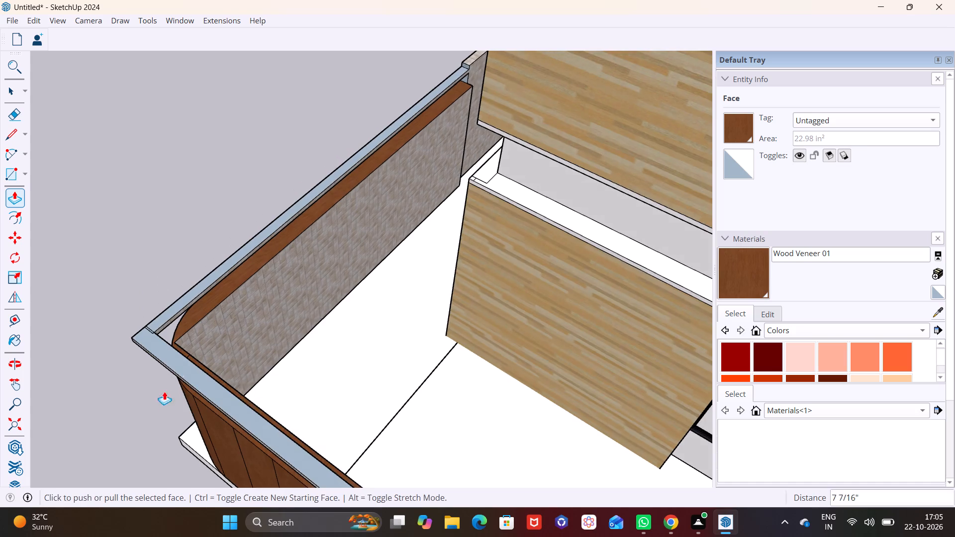
pyautogui.scroll(6, 170, 361)
pyautogui.press('space')
pyautogui.click(183, 281)
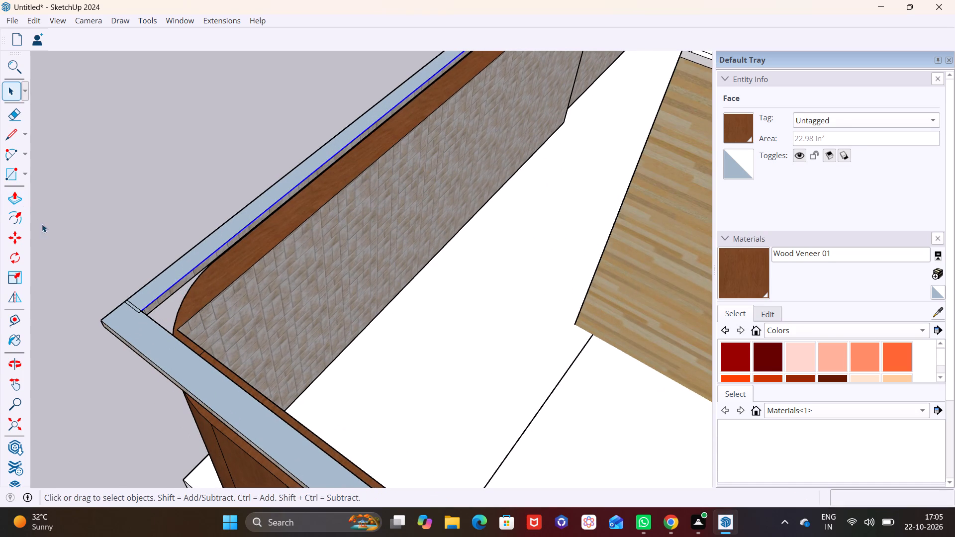
pyautogui.click(173, 288)
pyautogui.click(178, 284)
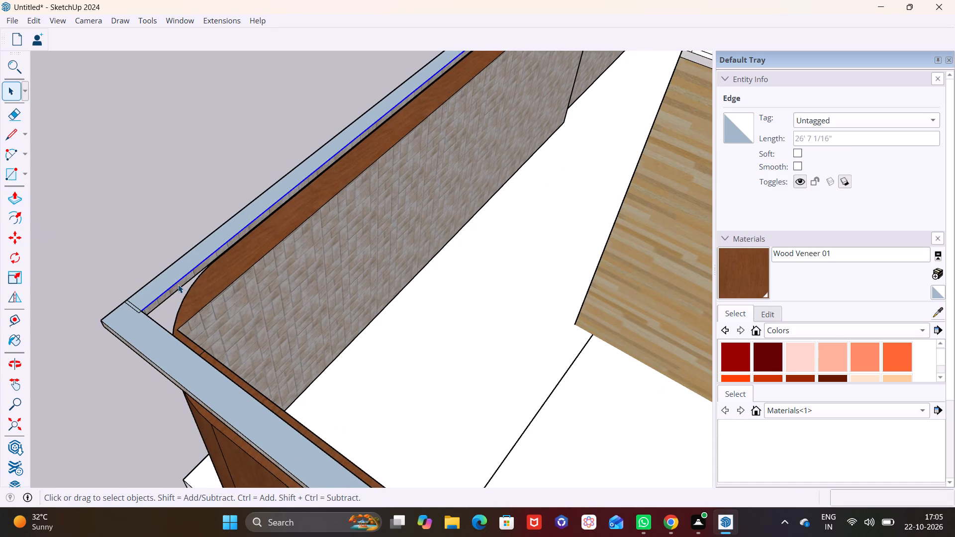
pyautogui.scroll(7, 179, 286)
pyautogui.middleClick(182, 287)
pyautogui.click(180, 279)
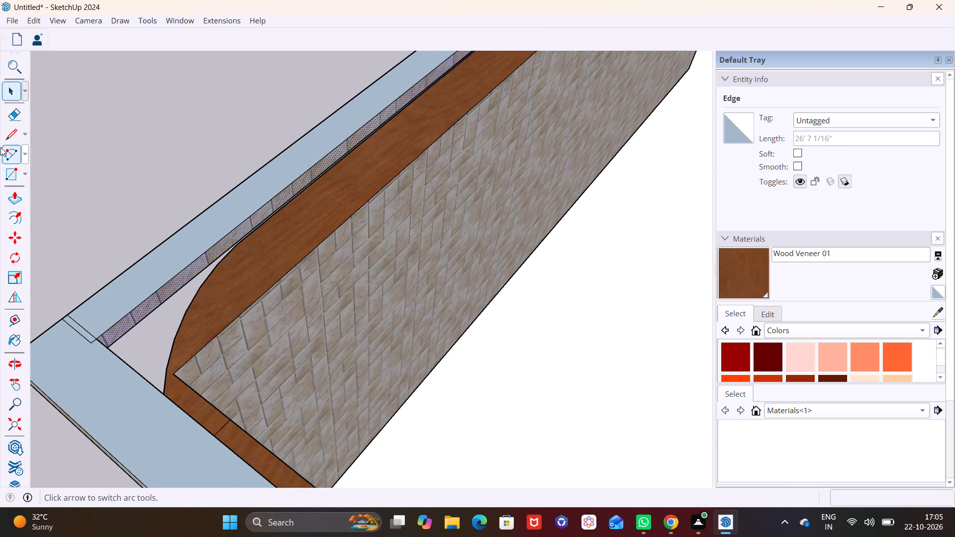
pyautogui.click(17, 203)
pyautogui.click(176, 285)
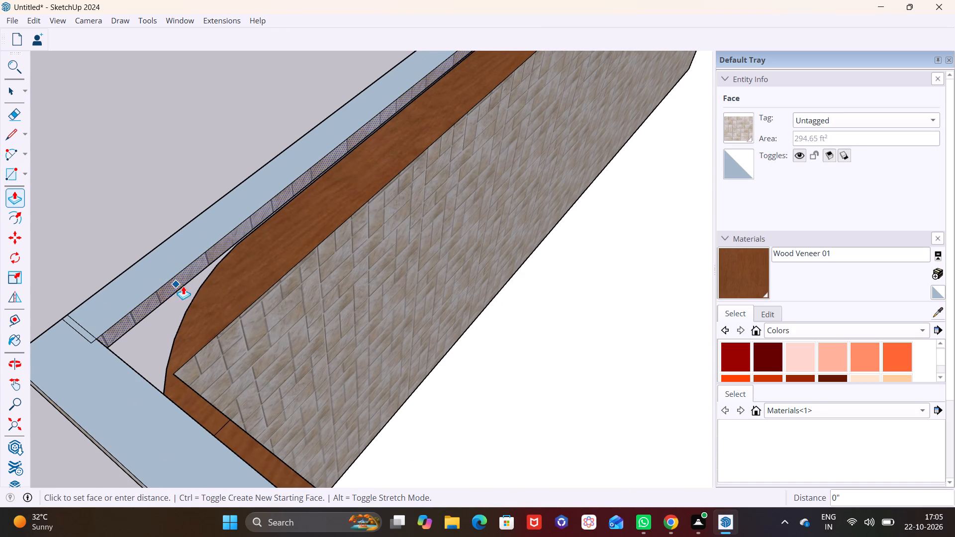
pyautogui.click(289, 338)
pyautogui.click(207, 296)
pyautogui.click(286, 332)
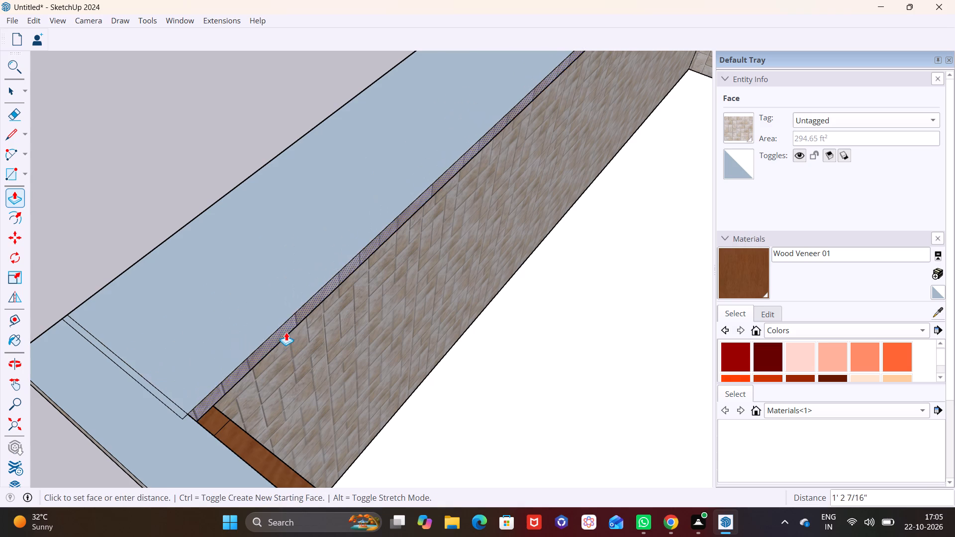
# Push/Pull the front rail's inner tile face inward over the veneer wall in two passes, the second about 6 13/16".
pyautogui.scroll(-6, 274, 385)
pyautogui.moveTo(282, 411); pyautogui.dragTo(106, 324, button='middle')
pyautogui.scroll(2, 128, 326)
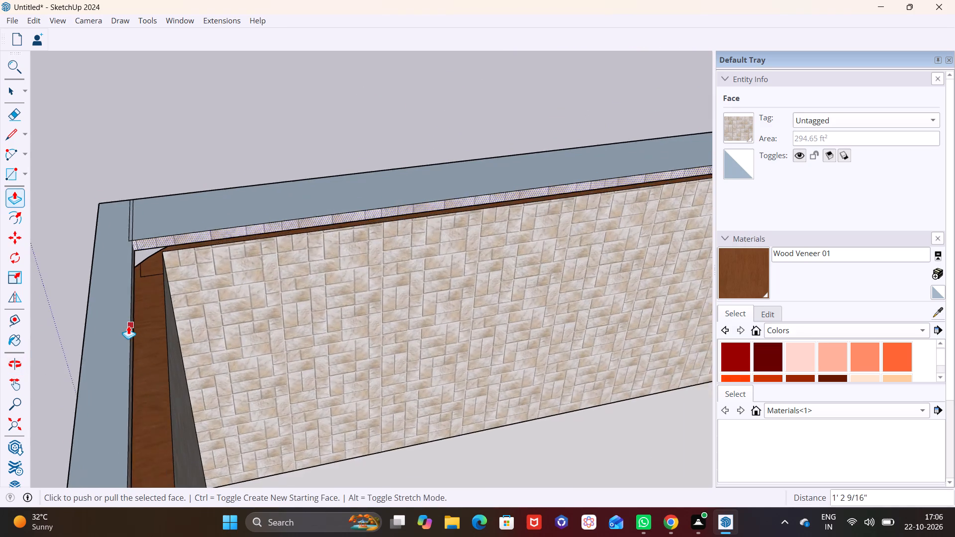
pyautogui.scroll(4, 128, 326)
pyautogui.moveTo(130, 325); pyautogui.dragTo(22, 293, button='middle')
pyautogui.press('space')
pyautogui.click(88, 260)
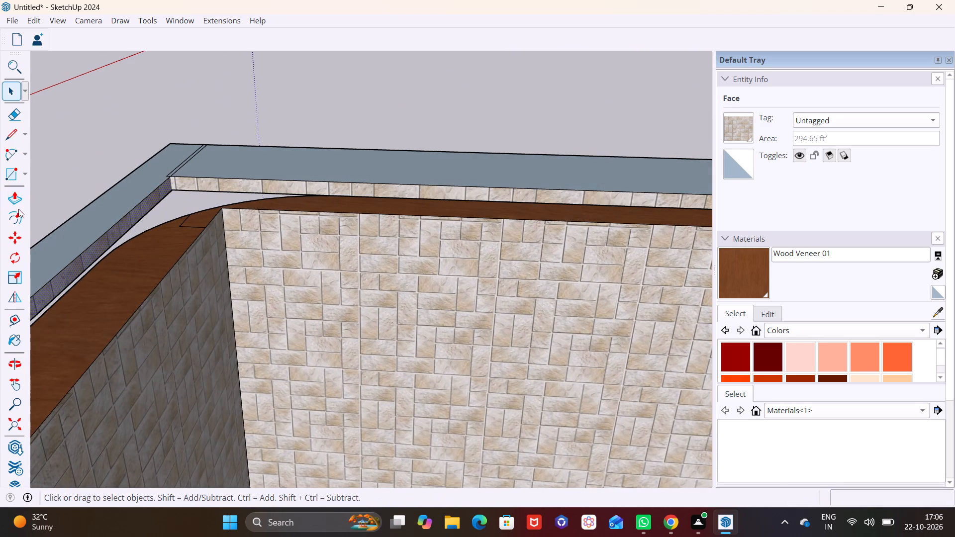
pyautogui.click(16, 198)
pyautogui.click(109, 239)
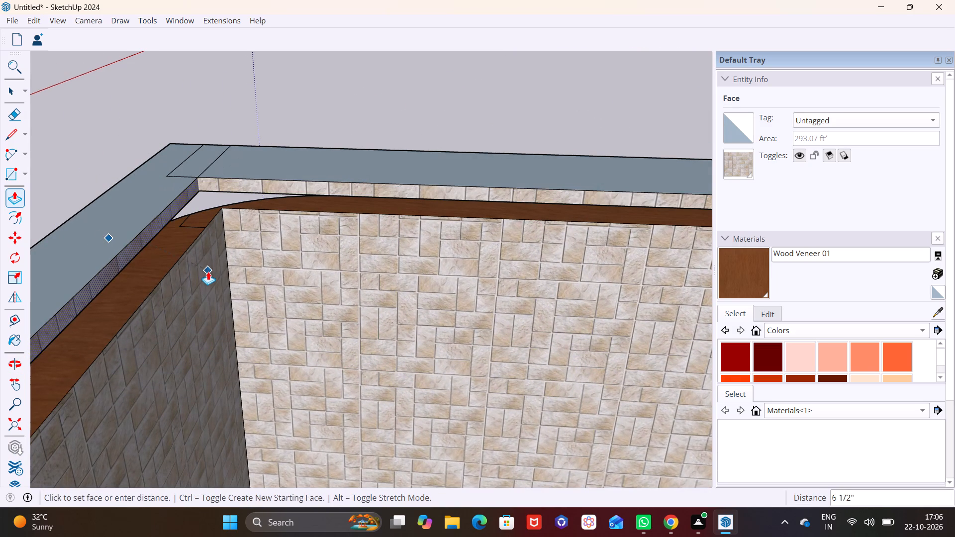
pyautogui.click(208, 271)
pyautogui.click(135, 249)
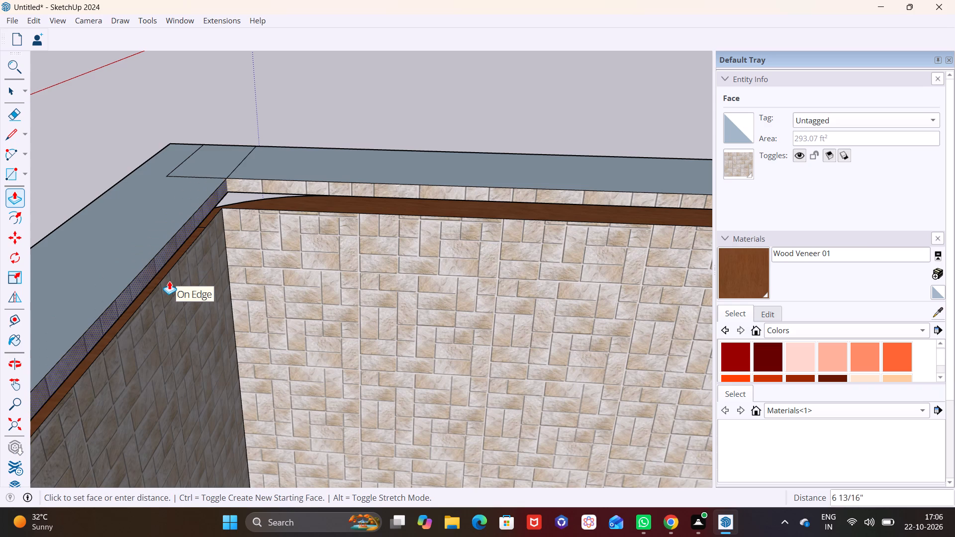
pyautogui.click(169, 281)
# Draw an arc of about 3' 2 3/16" radius across the rails' top corner, tangent to both outer edges.
pyautogui.moveTo(182, 314); pyautogui.dragTo(317, 449, button='middle')
pyautogui.scroll(-8, 270, 440)
pyautogui.moveTo(280, 436); pyautogui.dragTo(474, 430, button='middle')
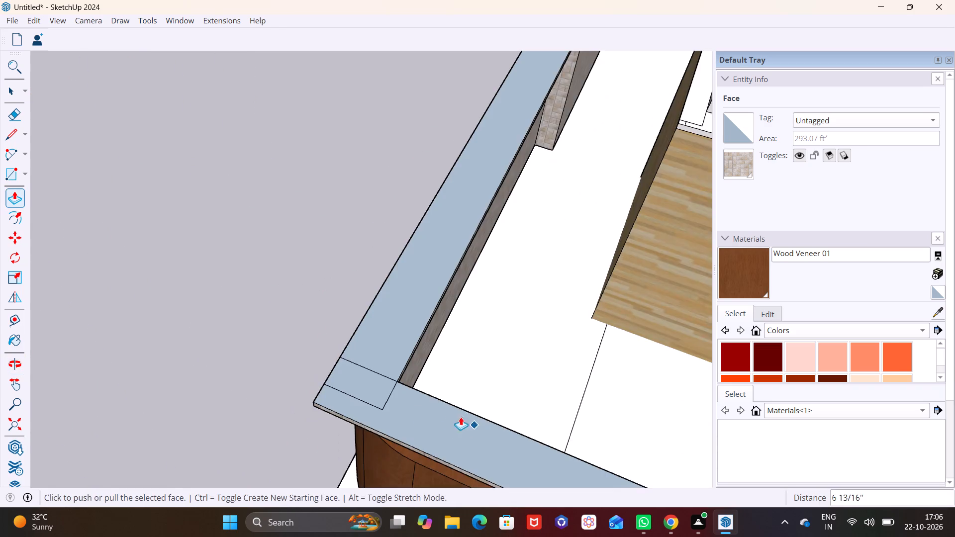
pyautogui.scroll(8, 402, 403)
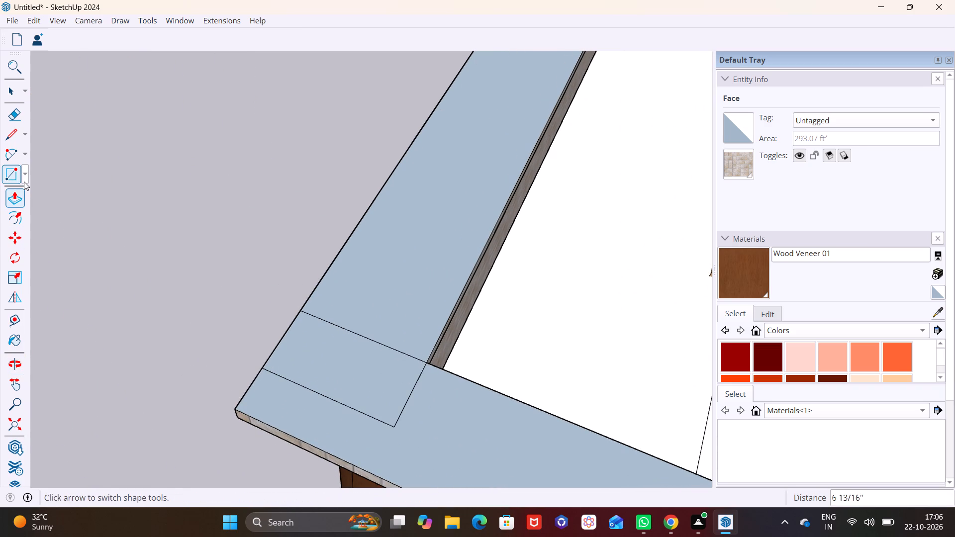
pyautogui.click(24, 181)
pyautogui.click(23, 152)
pyautogui.click(35, 188)
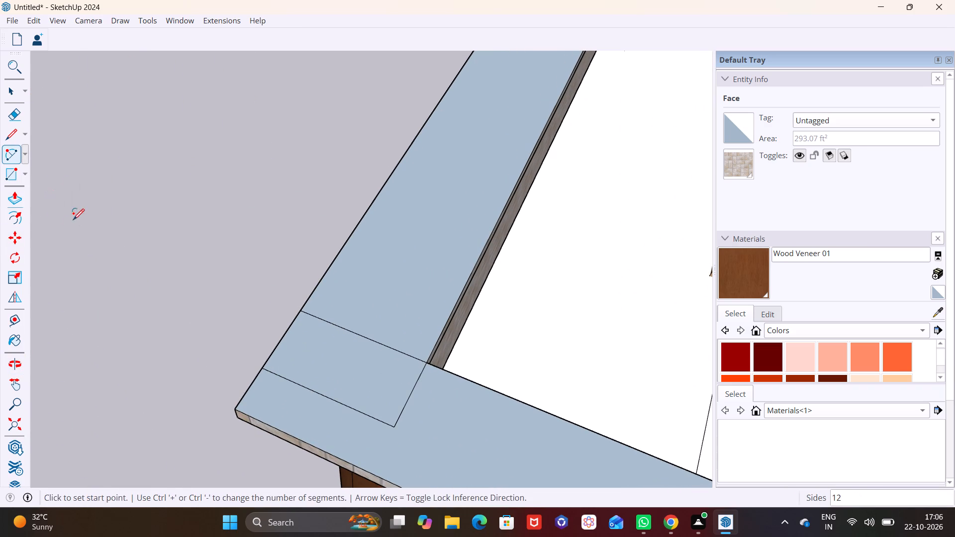
pyautogui.moveTo(295, 317); pyautogui.dragTo(102, 236, button='middle')
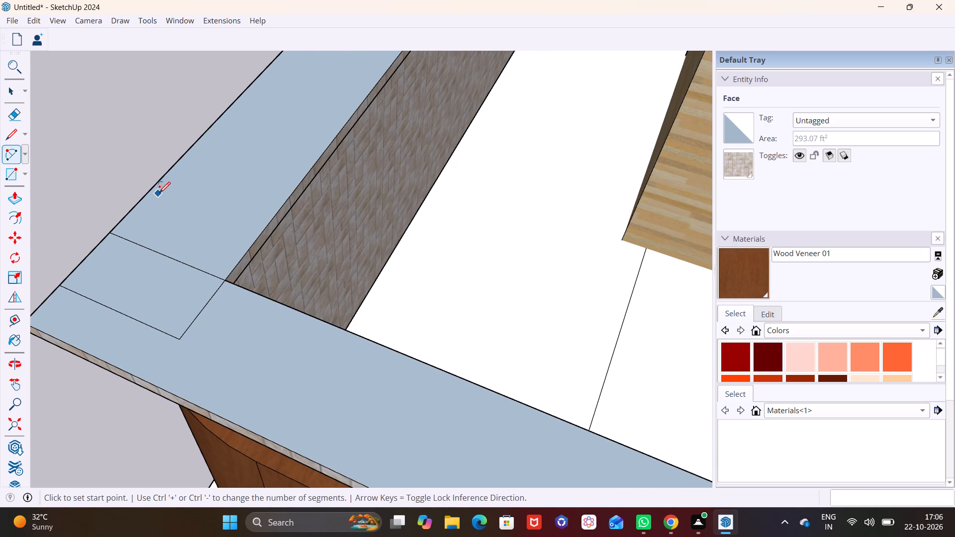
pyautogui.click(159, 187)
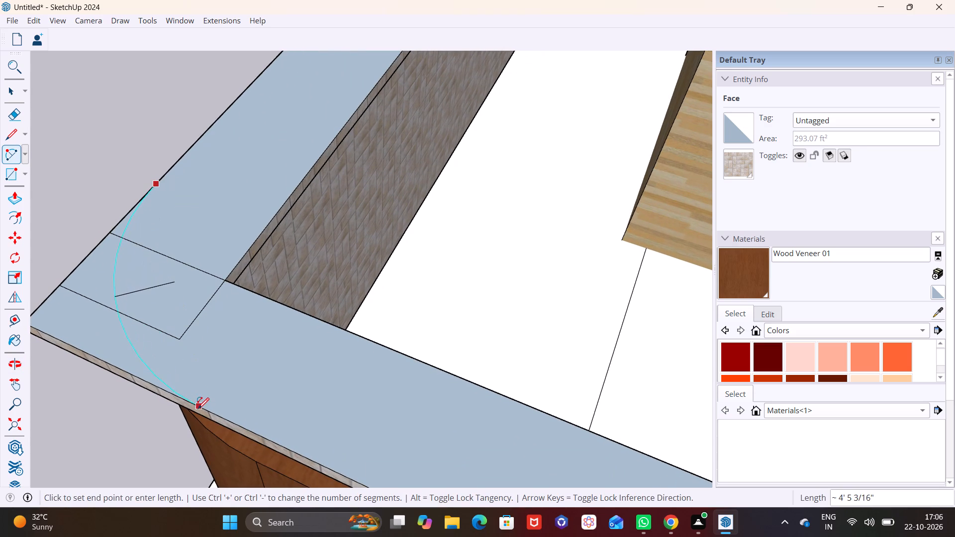
pyautogui.click(206, 410)
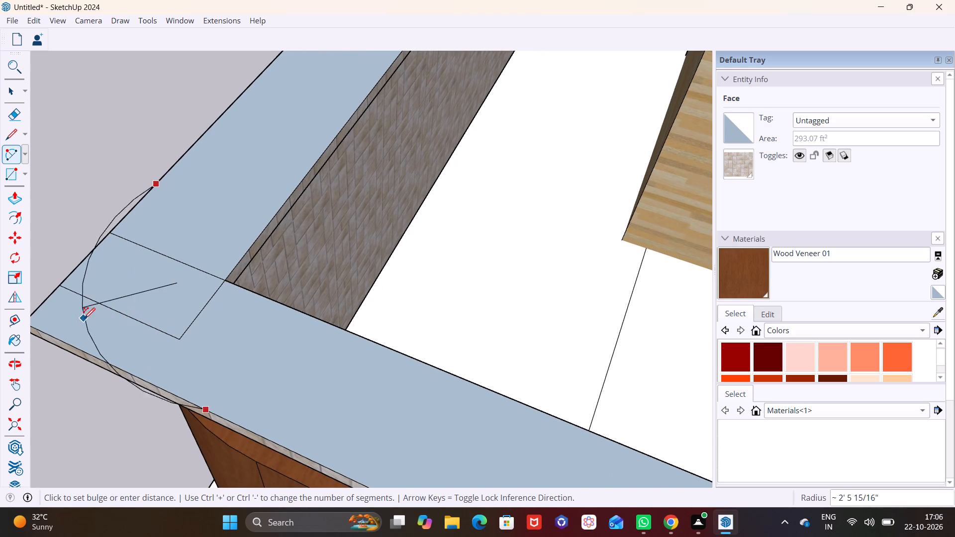
pyautogui.click(119, 327)
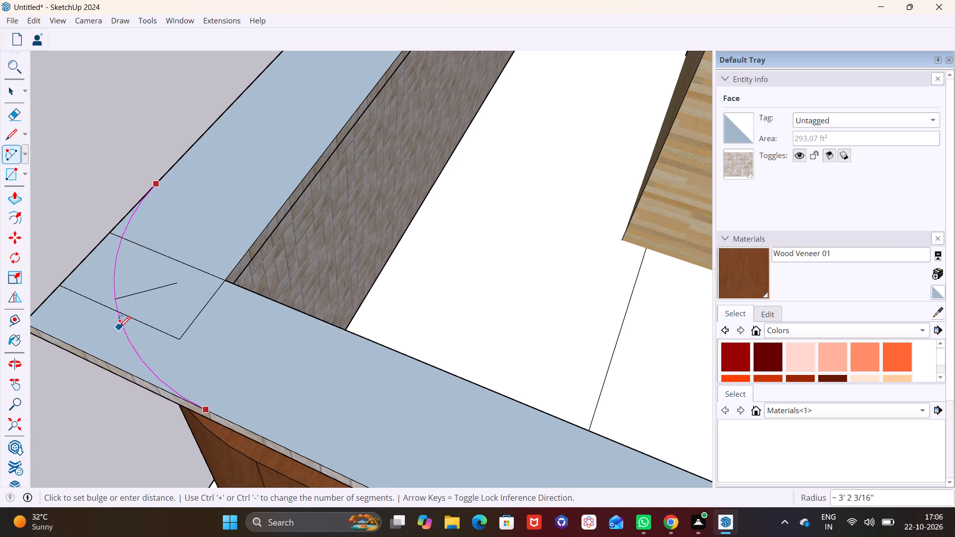
# Push/Pull the three top-face pieces outside the arc down about 3 5/16" through the rail thickness to round the corner.
pyautogui.press('space')
pyautogui.moveTo(208, 357); pyautogui.dragTo(218, 357, button='middle')
pyautogui.scroll(-2, 208, 357)
pyautogui.moveTo(221, 356); pyautogui.dragTo(337, 269, button='middle')
pyautogui.scroll(7, 240, 267)
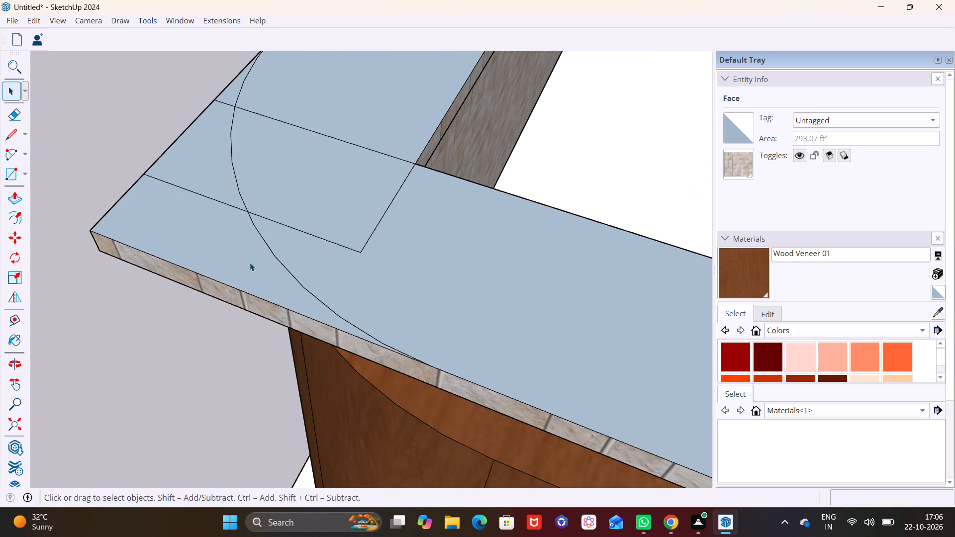
pyautogui.click(245, 261)
pyautogui.click(13, 196)
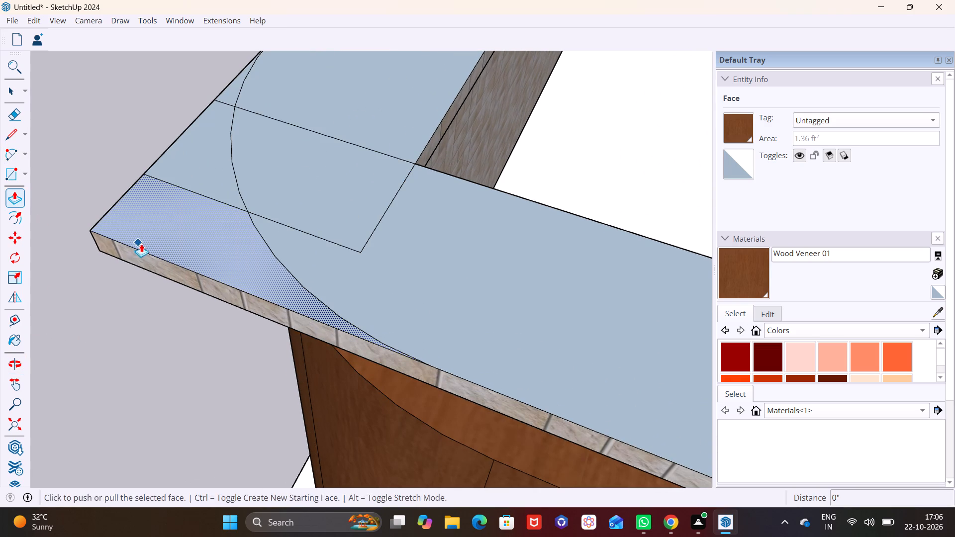
pyautogui.click(224, 257)
pyautogui.click(236, 298)
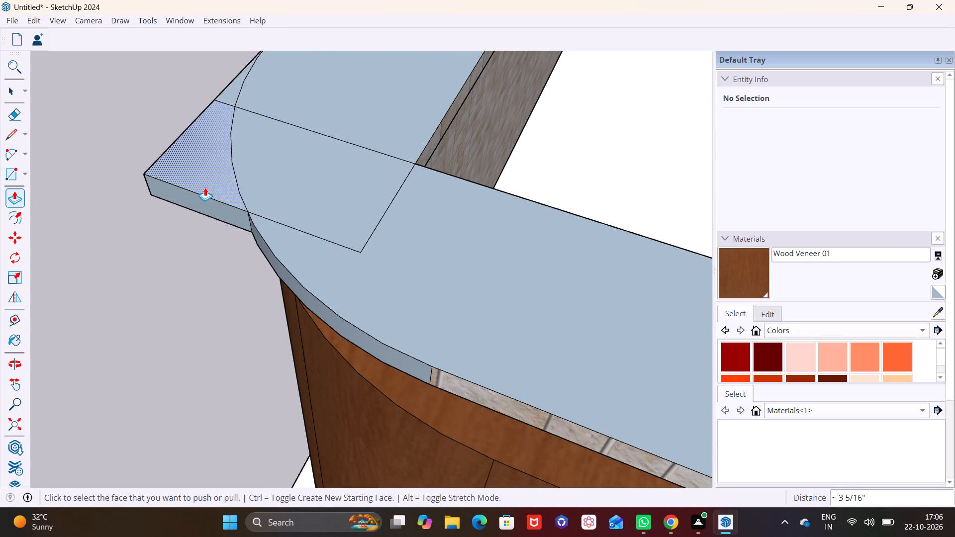
pyautogui.click(209, 176)
pyautogui.click(216, 203)
pyautogui.scroll(-3, 234, 223)
pyautogui.moveTo(232, 206); pyautogui.dragTo(245, 216, button='middle')
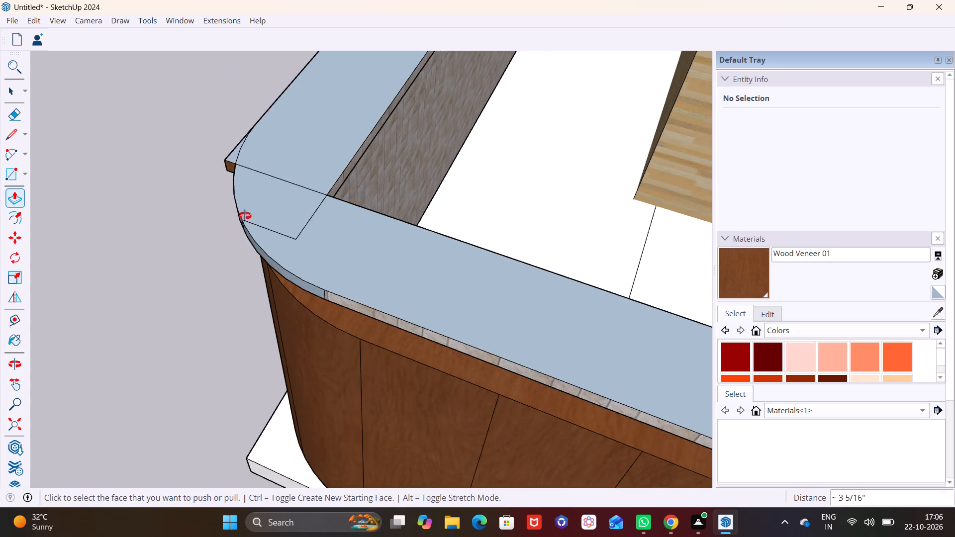
pyautogui.moveTo(245, 216); pyautogui.dragTo(390, 261, button='middle')
pyautogui.click(212, 239)
pyautogui.click(210, 268)
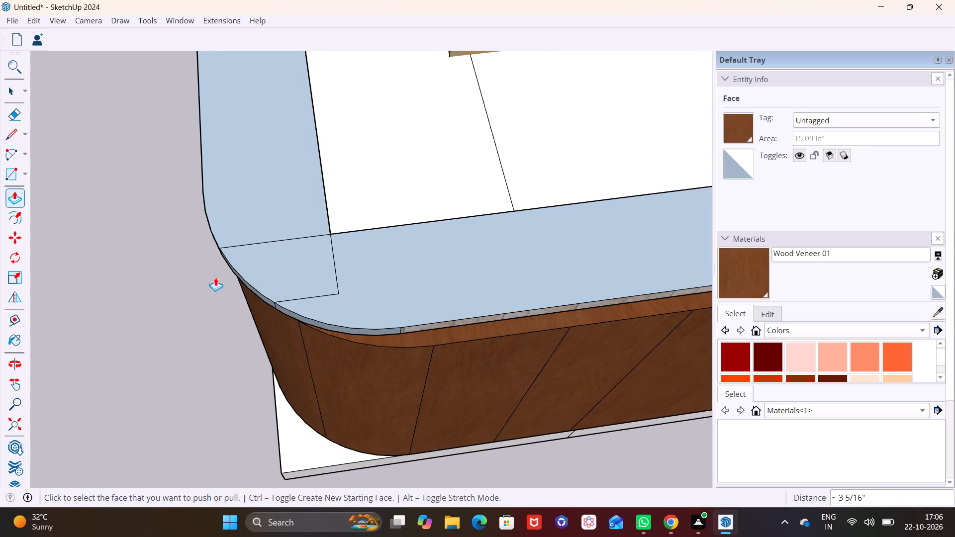
# Paint the side and front rails' top faces, the front rail's outer edge and the adjoining corner edge with white Color M00.
pyautogui.scroll(-3, 228, 283)
pyautogui.moveTo(341, 323); pyautogui.dragTo(265, 151, button='middle')
pyautogui.scroll(-8, 322, 202)
pyautogui.moveTo(335, 267); pyautogui.dragTo(464, 252, button='middle')
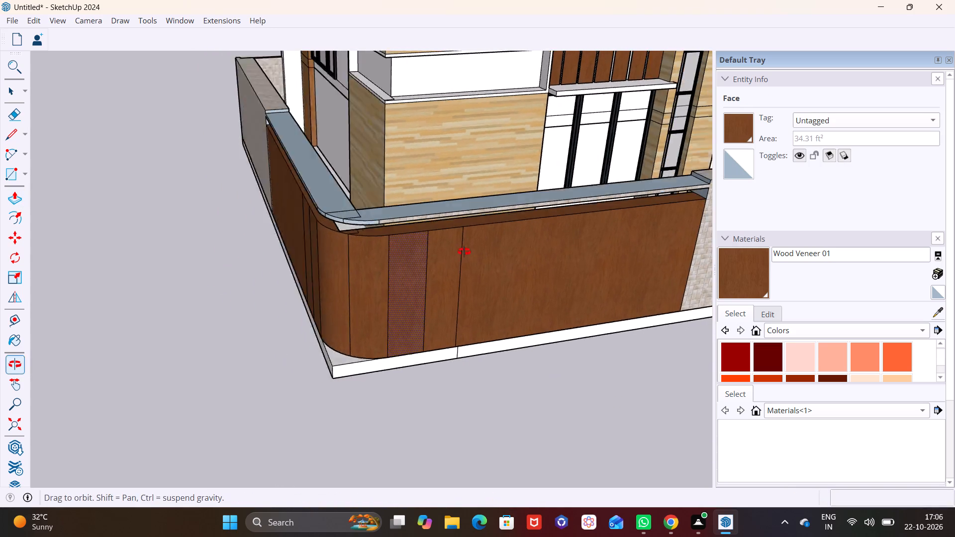
pyautogui.moveTo(464, 252); pyautogui.dragTo(466, 249, button='middle')
pyautogui.scroll(3, 431, 211)
pyautogui.moveTo(414, 211); pyautogui.dragTo(381, 265, button='middle')
pyautogui.press('z')
pyautogui.scroll(3, 374, 266)
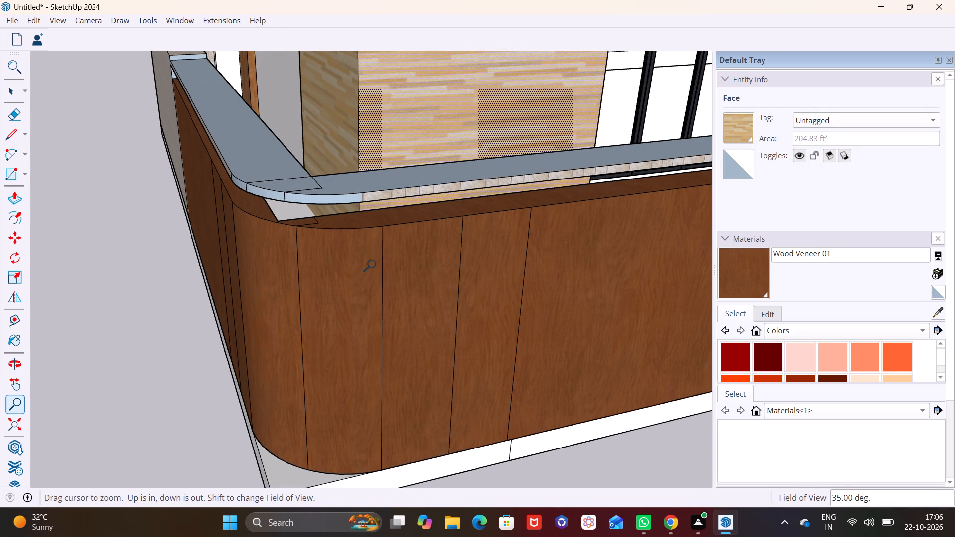
pyautogui.click(818, 254)
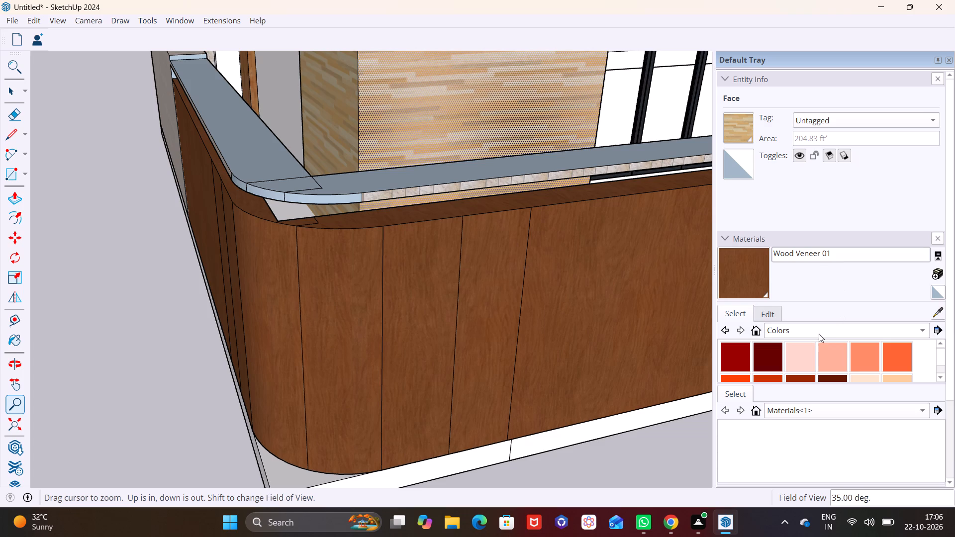
pyautogui.click(820, 330)
pyautogui.click(803, 329)
pyautogui.scroll(-3, 781, 387)
pyautogui.scroll(-18, 786, 365)
pyautogui.scroll(1, 740, 354)
pyautogui.click(731, 359)
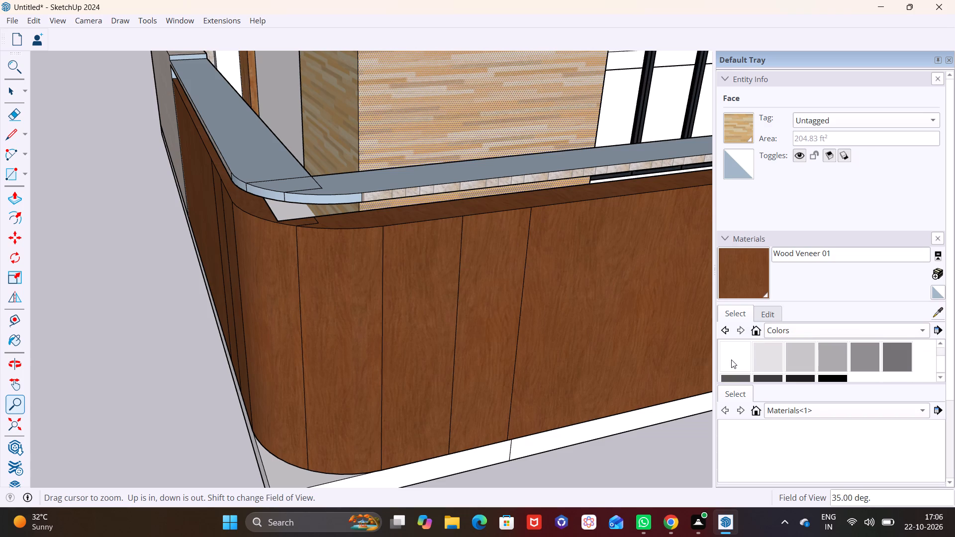
pyautogui.click(278, 179)
pyautogui.click(283, 186)
pyautogui.click(293, 200)
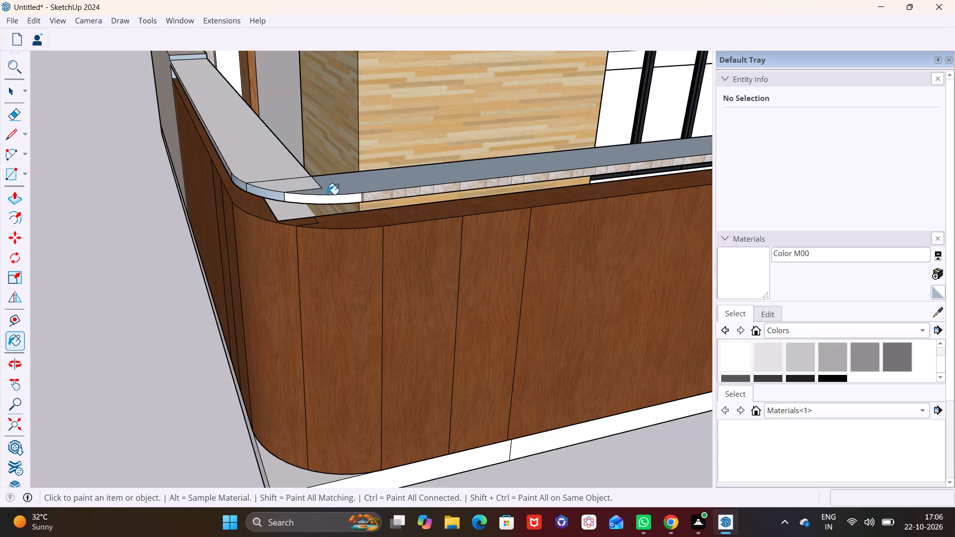
pyautogui.click(327, 194)
pyautogui.click(378, 194)
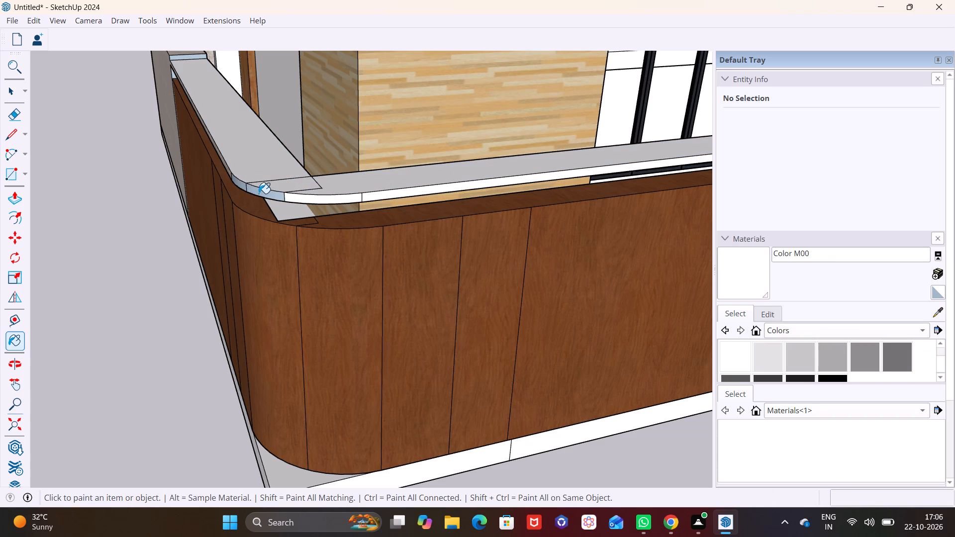
# Paint the rounded corner's remaining edge faces and the side rail's outer tile edge with Color M00.
pyautogui.click(259, 193)
pyautogui.click(241, 184)
pyautogui.moveTo(235, 169); pyautogui.dragTo(398, 148, button='middle')
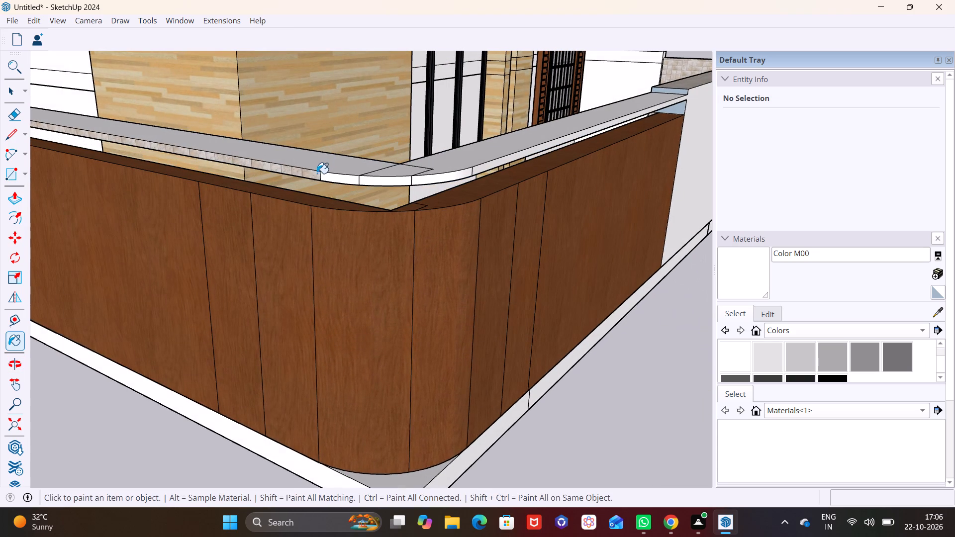
pyautogui.click(307, 176)
# Examine the boundary wall's rails and rounded corner, along with the whole house, from several angles.
pyautogui.scroll(-8, 311, 173)
pyautogui.scroll(-3, 402, 183)
pyautogui.moveTo(447, 173); pyautogui.dragTo(381, 202, button='middle')
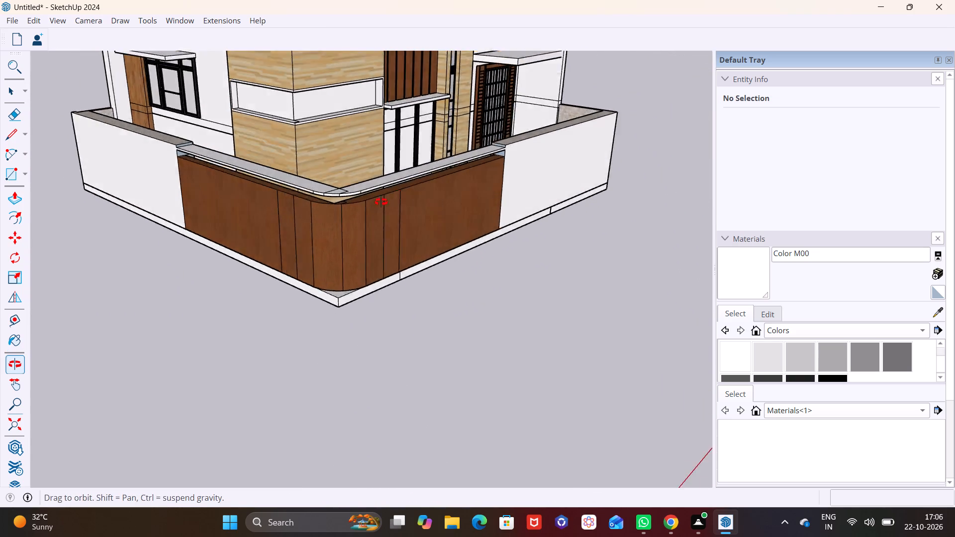
pyautogui.moveTo(381, 202); pyautogui.dragTo(264, 248, button='middle')
pyautogui.scroll(6, 325, 186)
pyautogui.scroll(-3, 247, 236)
pyautogui.moveTo(243, 248); pyautogui.dragTo(307, 143, button='middle')
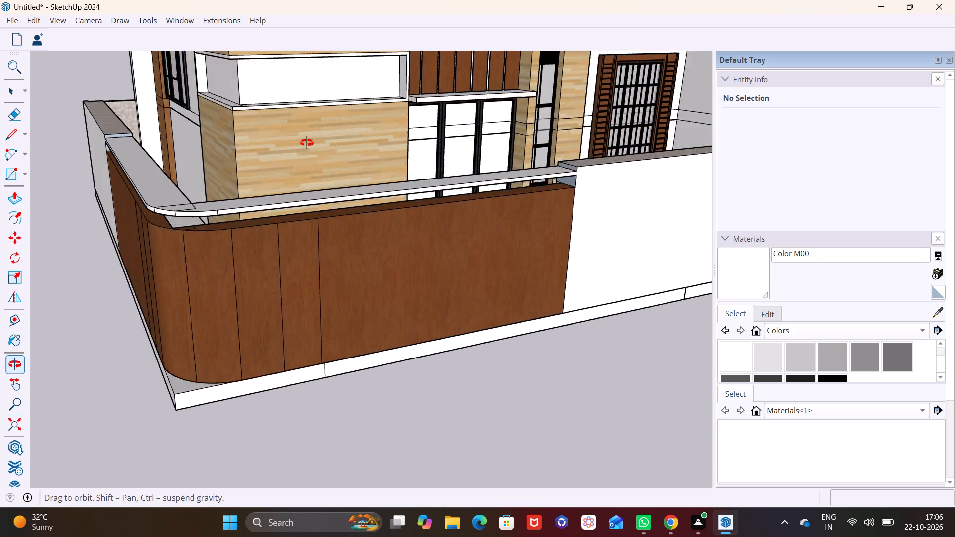
pyautogui.moveTo(307, 143); pyautogui.dragTo(322, 115, button='middle')
pyautogui.scroll(-14, 316, 131)
pyautogui.keyDown('shift'); pyautogui.moveTo(315, 235); pyautogui.dragTo(288, 321, button='middle'); pyautogui.keyUp('shift')
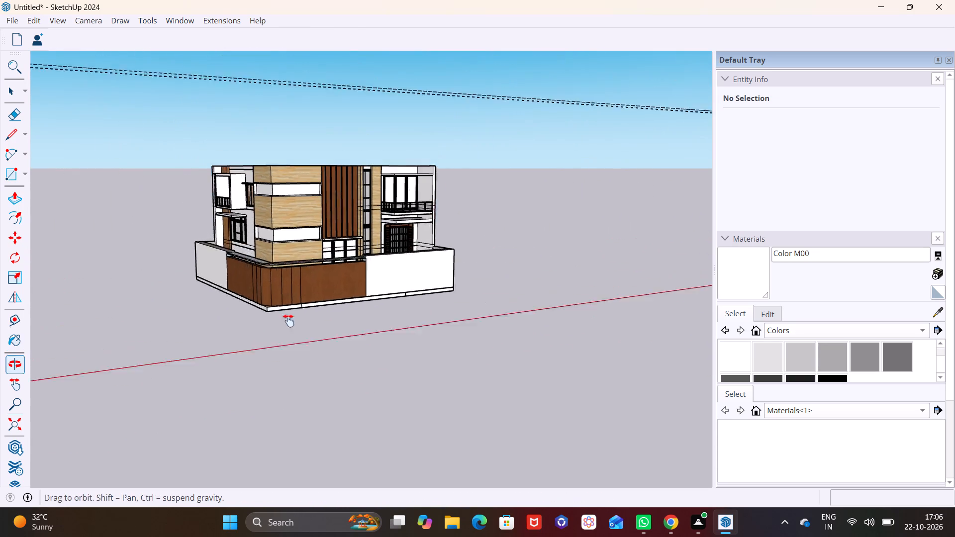
pyautogui.keyDown('shift'); pyautogui.moveTo(288, 321); pyautogui.dragTo(272, 373, button='middle'); pyautogui.keyUp('shift')
pyautogui.moveTo(285, 312); pyautogui.dragTo(278, 350, button='middle')
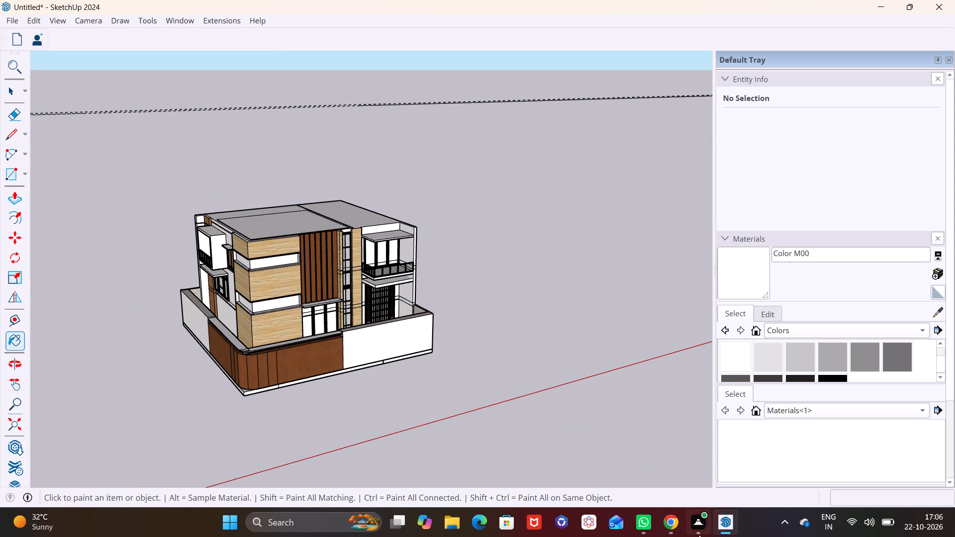
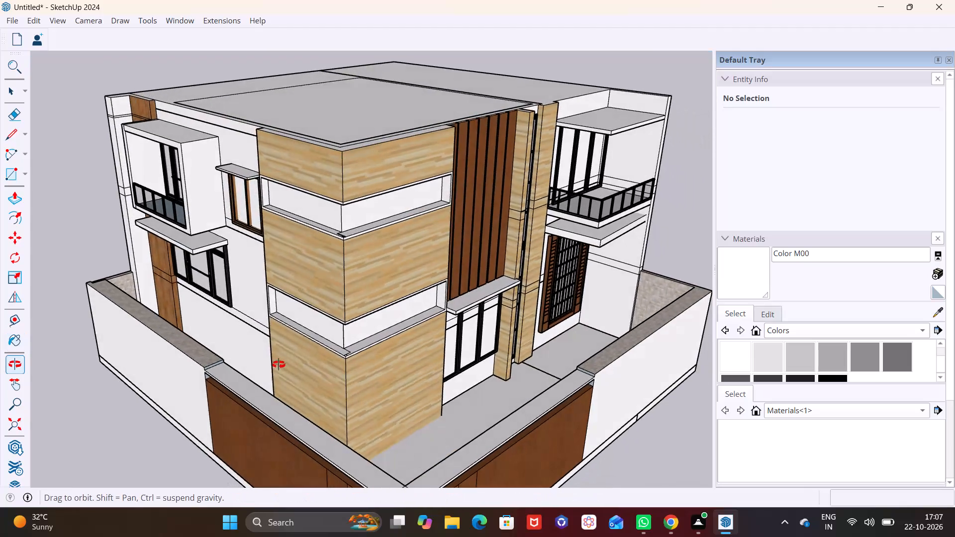
# Paint the exposed end faces of the tiled side and front wall caps, where they meet the lower rails, with Color M00.
pyautogui.scroll(5, 219, 358)
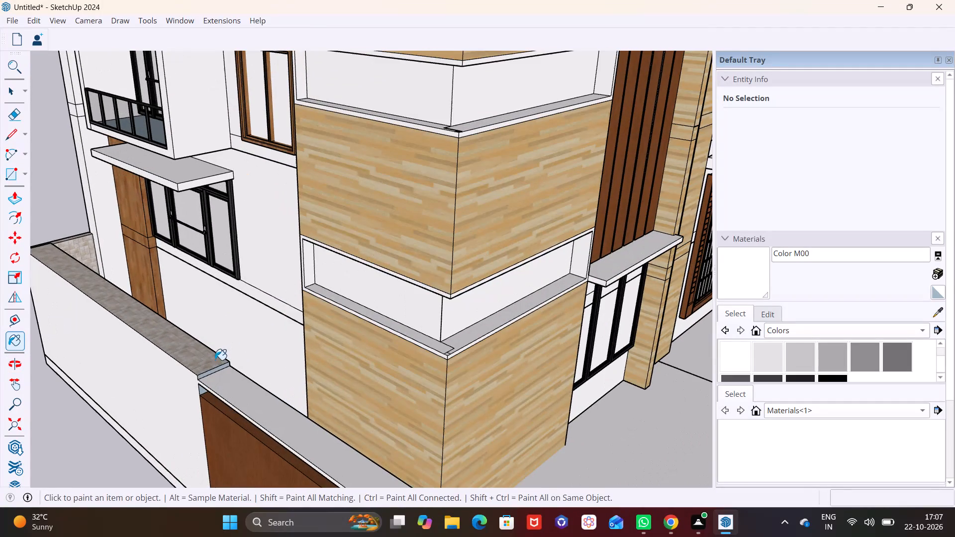
pyautogui.scroll(10, 216, 380)
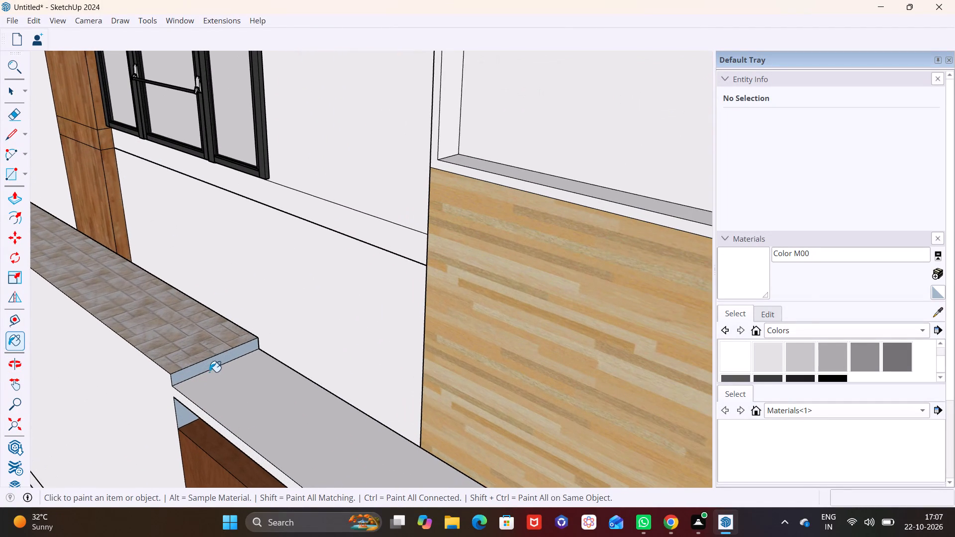
pyautogui.click(209, 365)
pyautogui.scroll(-11, 214, 367)
pyautogui.keyDown('shift'); pyautogui.moveTo(427, 393); pyautogui.dragTo(205, 420, button='middle'); pyautogui.keyUp('shift')
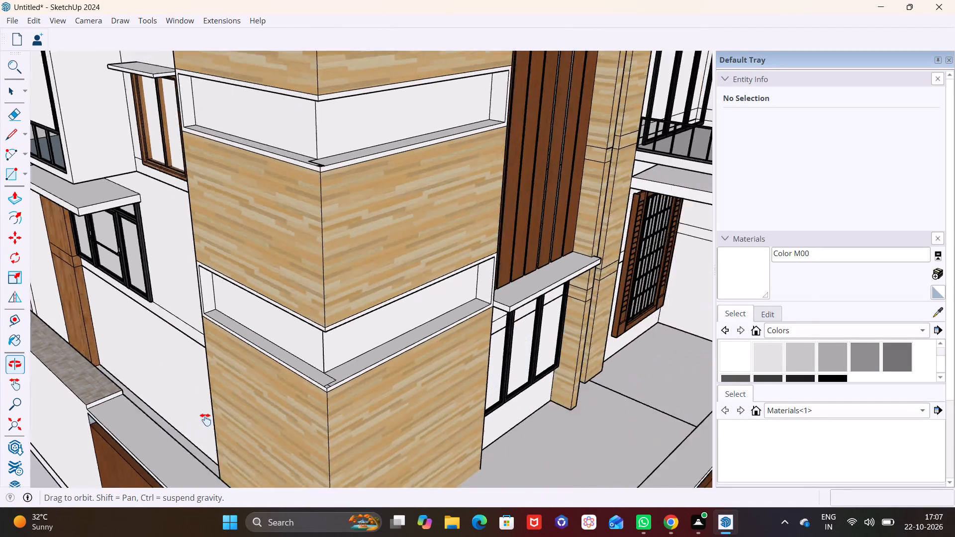
pyautogui.keyDown('shift'); pyautogui.moveTo(205, 420); pyautogui.dragTo(106, 430, button='middle'); pyautogui.keyUp('shift')
pyautogui.scroll(6, 622, 411)
pyautogui.click(553, 427)
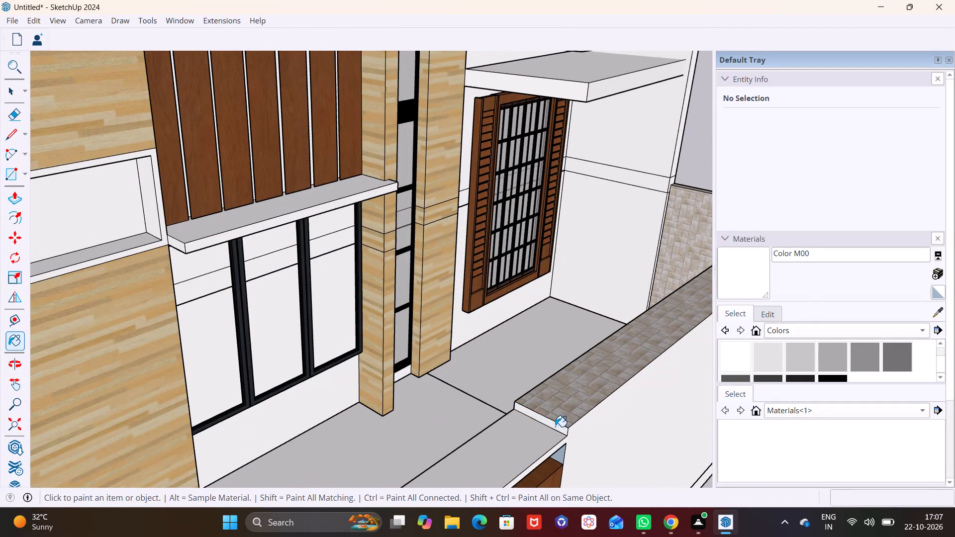
# Examine the boundary walls, the house's facades and the flat roof from several angles.
pyautogui.scroll(-12, 556, 426)
pyautogui.moveTo(553, 435); pyautogui.dragTo(518, 304, button='middle')
pyautogui.scroll(-2, 491, 318)
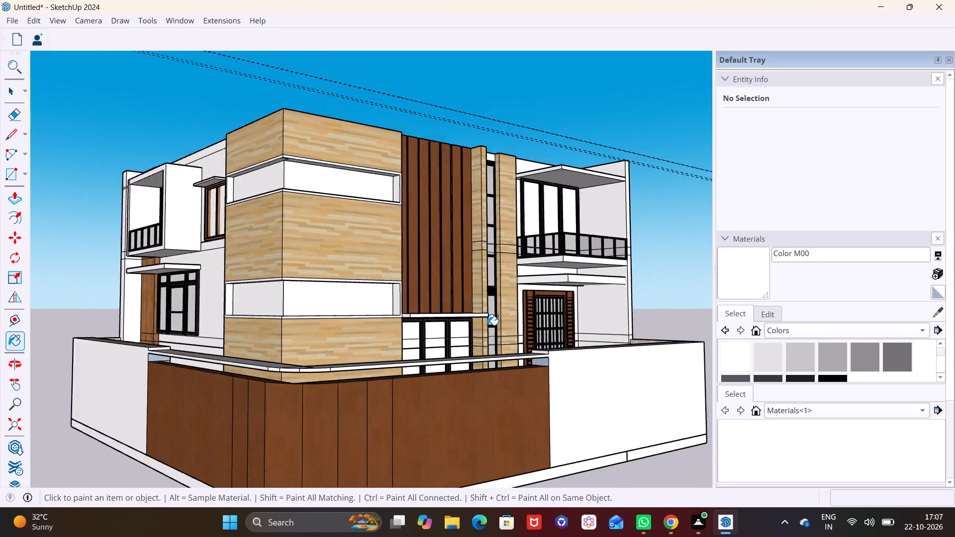
pyautogui.scroll(-3, 487, 325)
pyautogui.moveTo(390, 328); pyautogui.dragTo(377, 361, button='middle')
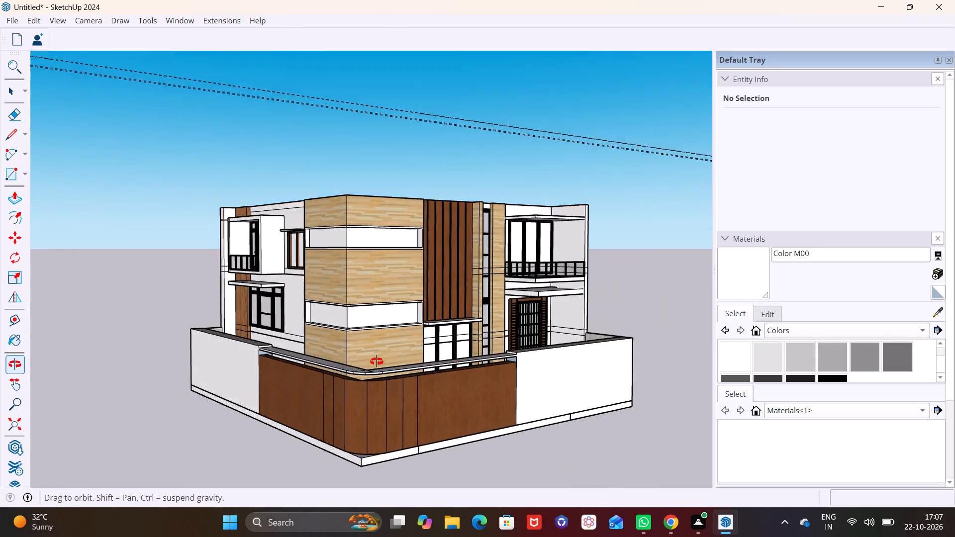
pyautogui.moveTo(377, 361); pyautogui.dragTo(371, 378, button='middle')
pyautogui.scroll(-1, 369, 377)
pyautogui.moveTo(385, 344); pyautogui.dragTo(384, 357, button='middle')
pyautogui.moveTo(378, 284); pyautogui.dragTo(349, 390, button='middle')
pyautogui.scroll(4, 327, 291)
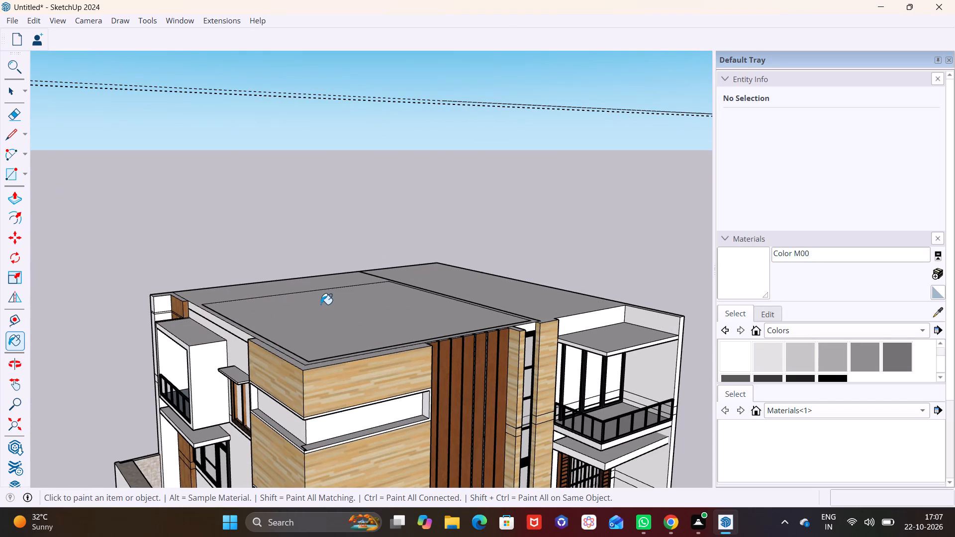
pyautogui.keyDown('shift'); pyautogui.moveTo(325, 299); pyautogui.dragTo(318, 296, button='middle'); pyautogui.keyUp('shift')
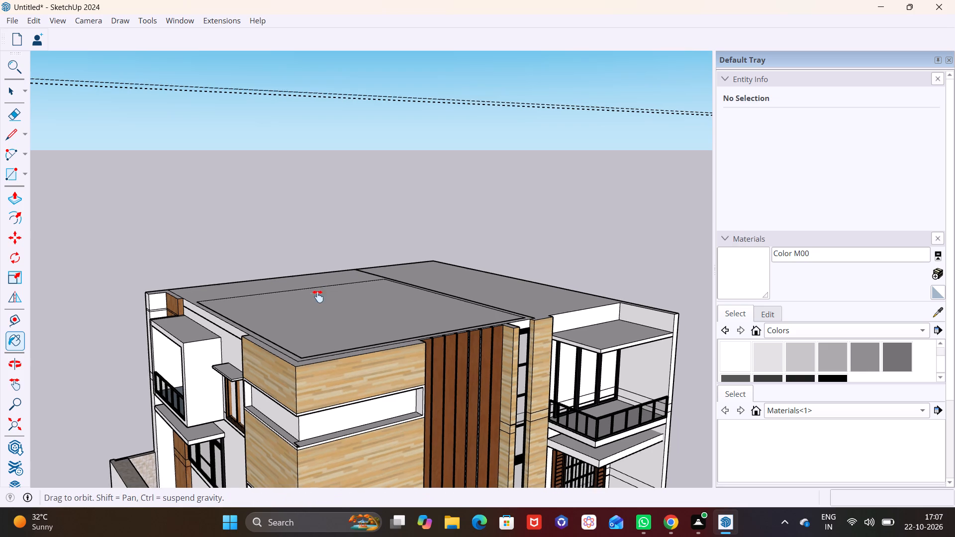
pyautogui.keyDown('shift'); pyautogui.moveTo(318, 296); pyautogui.dragTo(221, 247, button='middle'); pyautogui.keyUp('shift')
pyautogui.scroll(4, 385, 269)
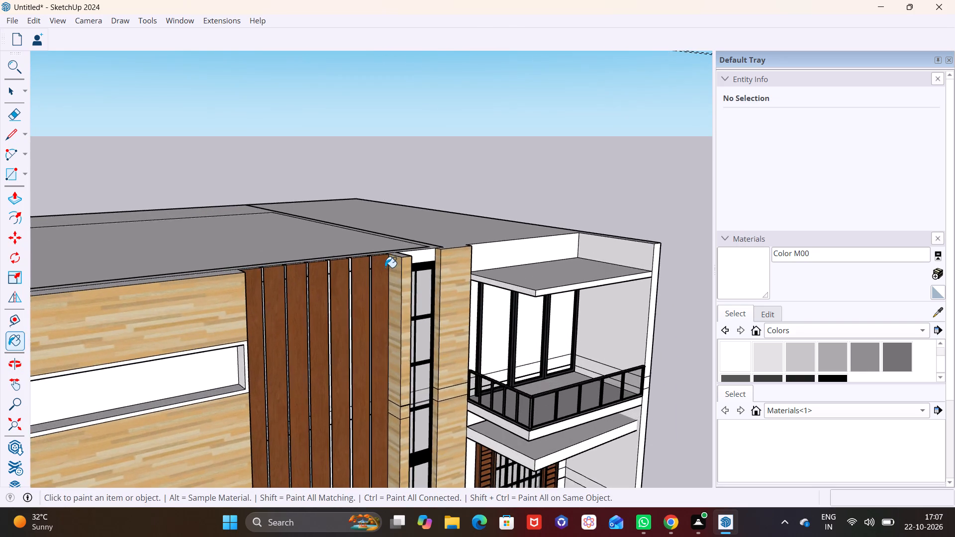
pyautogui.moveTo(367, 268); pyautogui.dragTo(334, 269, button='middle')
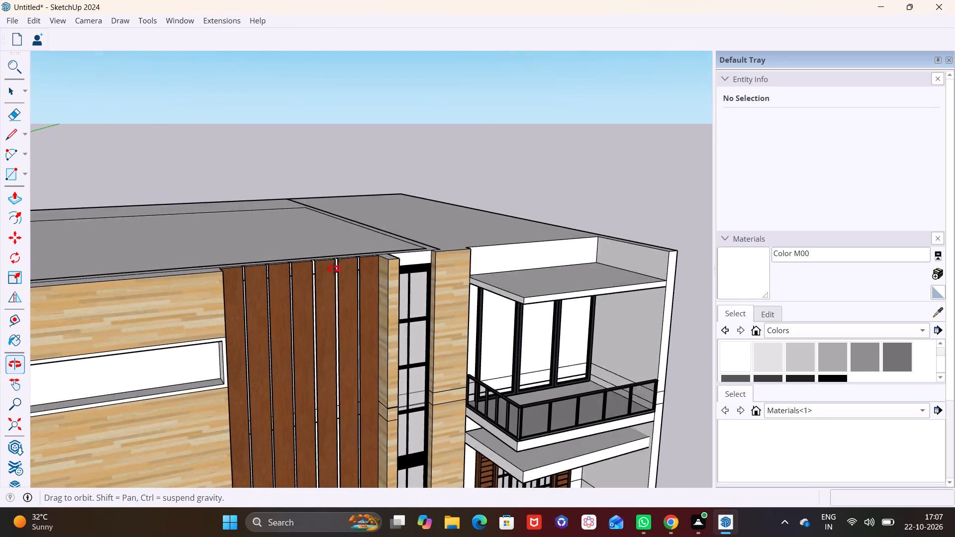
pyautogui.moveTo(334, 269); pyautogui.dragTo(342, 265, button='middle')
pyautogui.scroll(2, 296, 260)
pyautogui.scroll(-10, 172, 248)
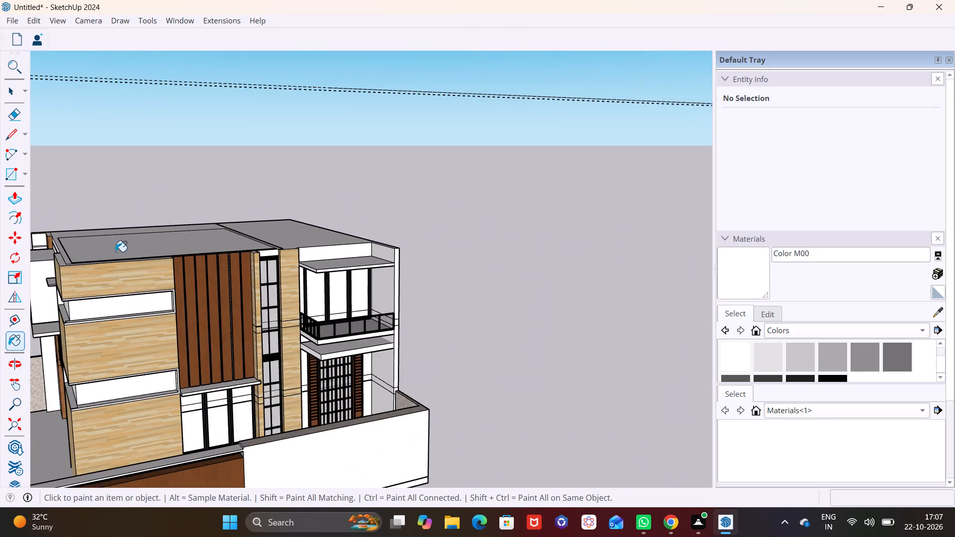
pyautogui.keyDown('shift'); pyautogui.moveTo(129, 252); pyautogui.dragTo(269, 253, button='middle'); pyautogui.keyUp('shift')
# Draw a rectangle about 1' 5 7/16" by 1' 10 1/8" on the roof near the front edge, behind the vertical wood slats.
pyautogui.click(23, 176)
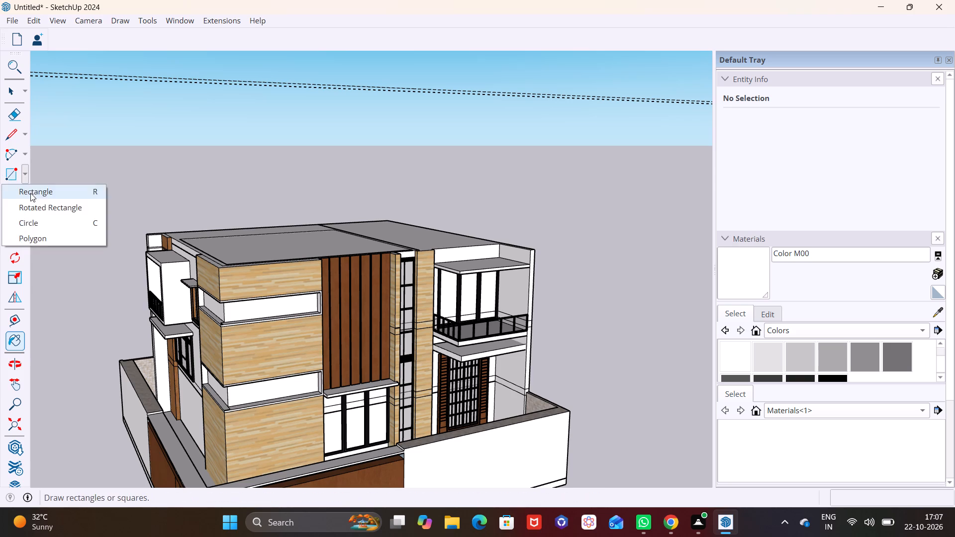
pyautogui.click(30, 193)
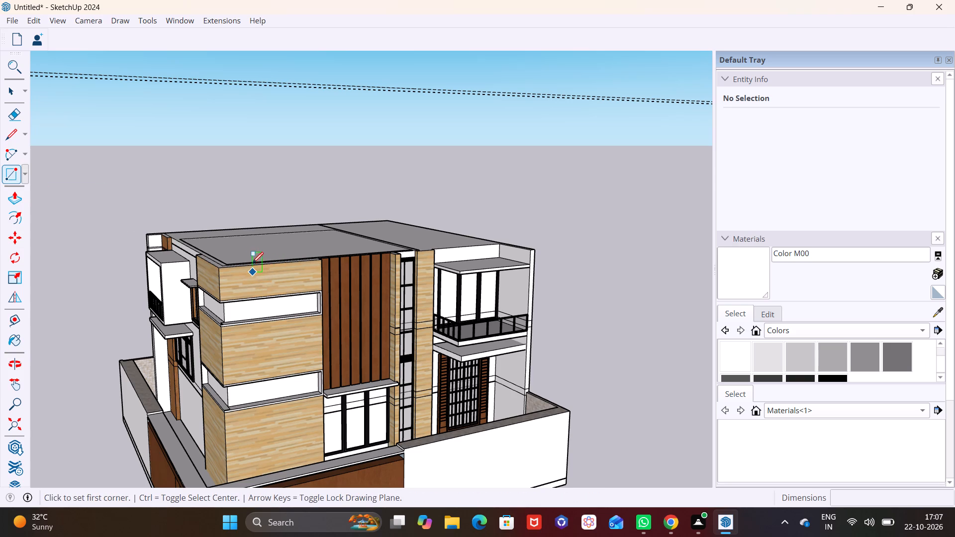
pyautogui.moveTo(274, 247); pyautogui.dragTo(191, 328, button='middle')
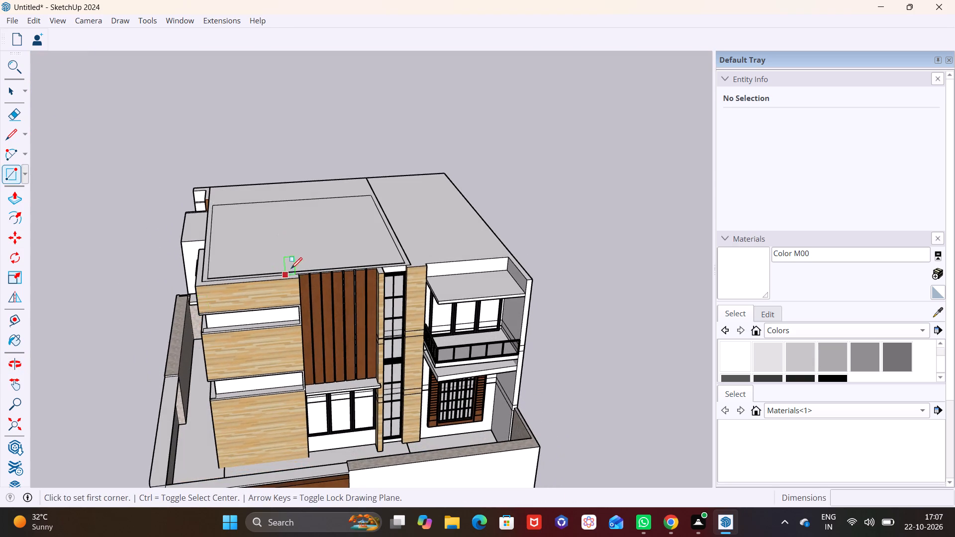
pyautogui.moveTo(296, 264); pyautogui.dragTo(296, 328, button='middle')
pyautogui.scroll(10, 268, 288)
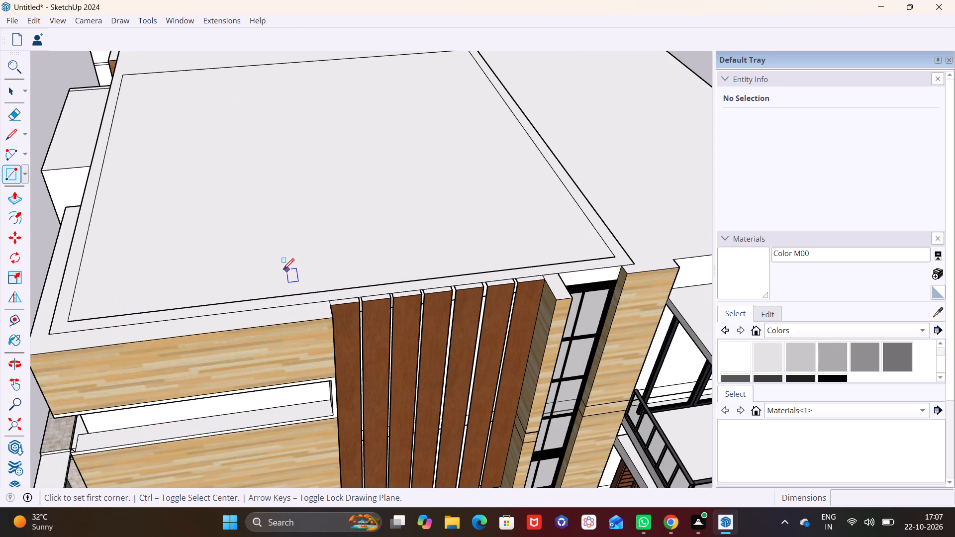
pyautogui.click(277, 268)
pyautogui.click(308, 287)
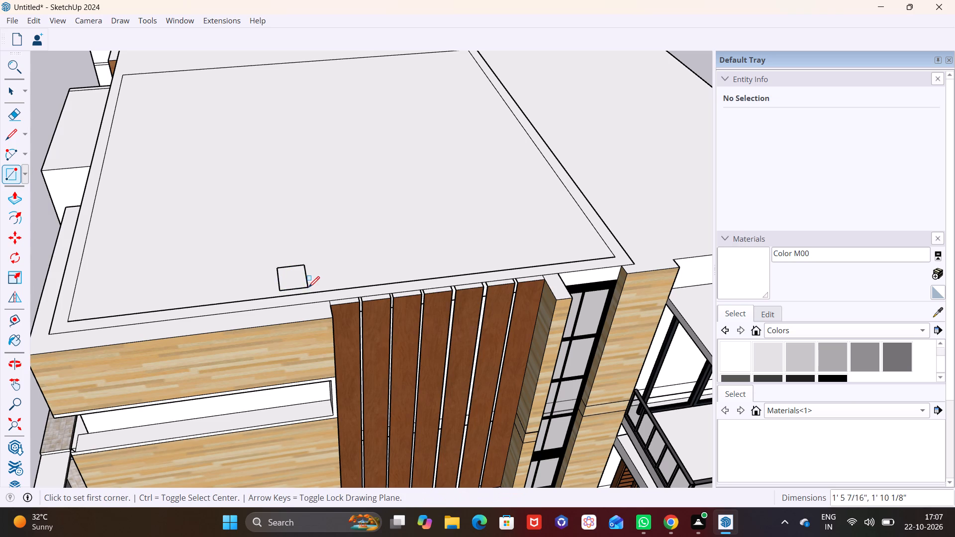
# Draw two more rectangles along the roof's balcony-side edge, the one near the rear corner about 1' 7 1/2" by 2' 7 1/8".
pyautogui.scroll(-5, 233, 240)
pyautogui.moveTo(198, 215); pyautogui.dragTo(227, 347, button='middle')
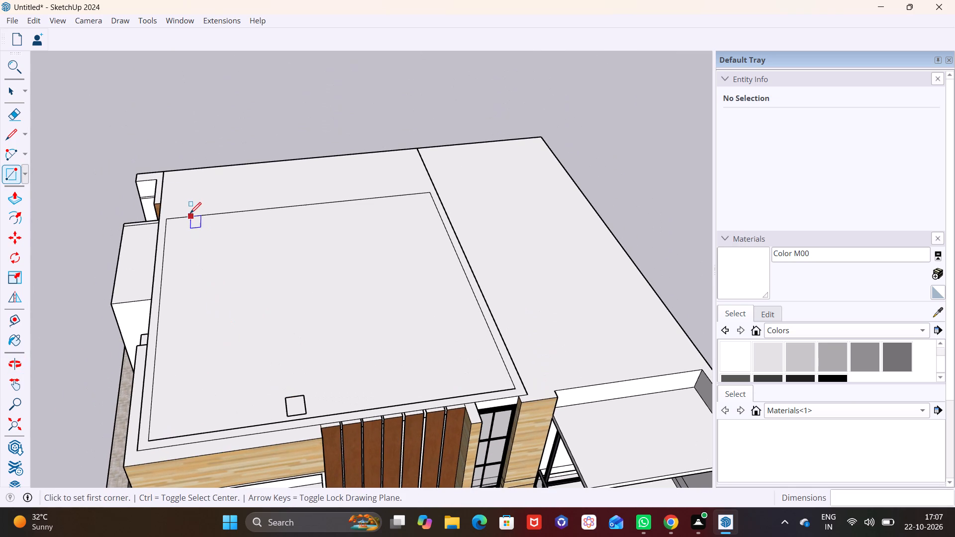
pyautogui.scroll(1, 173, 224)
pyautogui.scroll(-2, 158, 319)
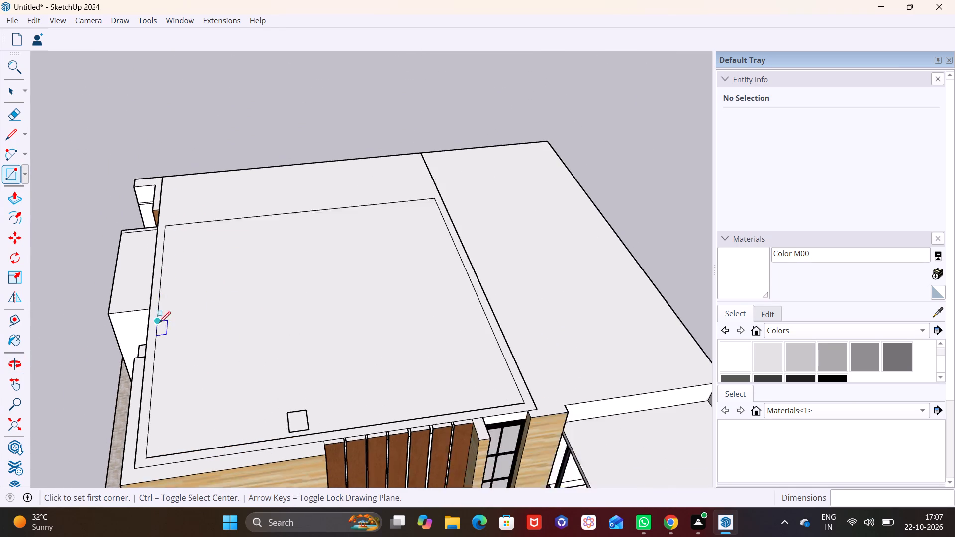
pyautogui.moveTo(238, 302); pyautogui.dragTo(311, 297, button='middle')
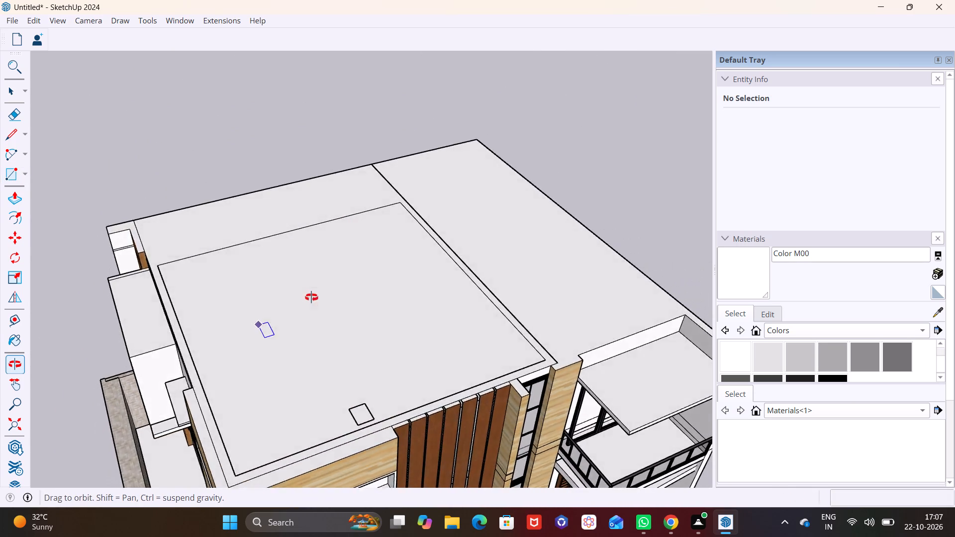
pyautogui.moveTo(311, 297); pyautogui.dragTo(398, 157, button='middle')
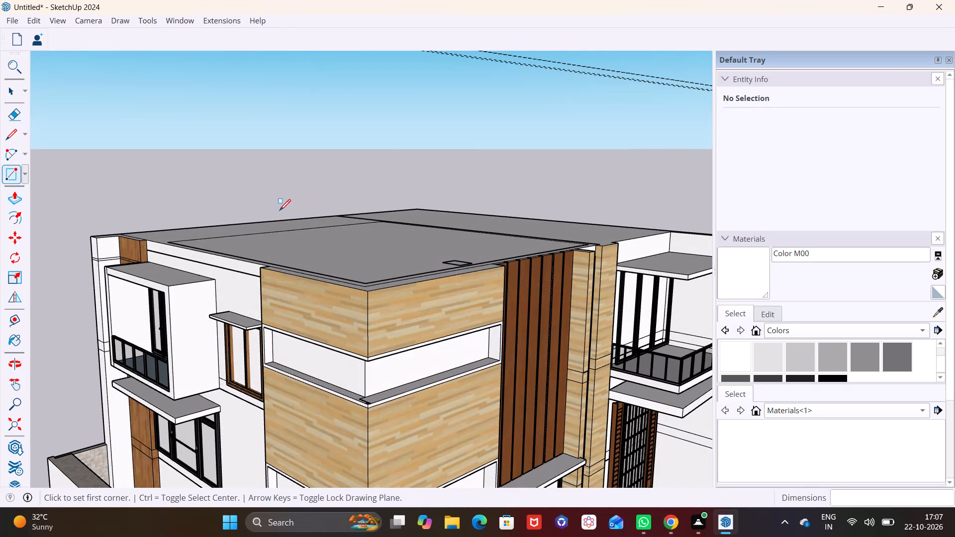
pyautogui.moveTo(281, 210); pyautogui.dragTo(261, 339, button='middle')
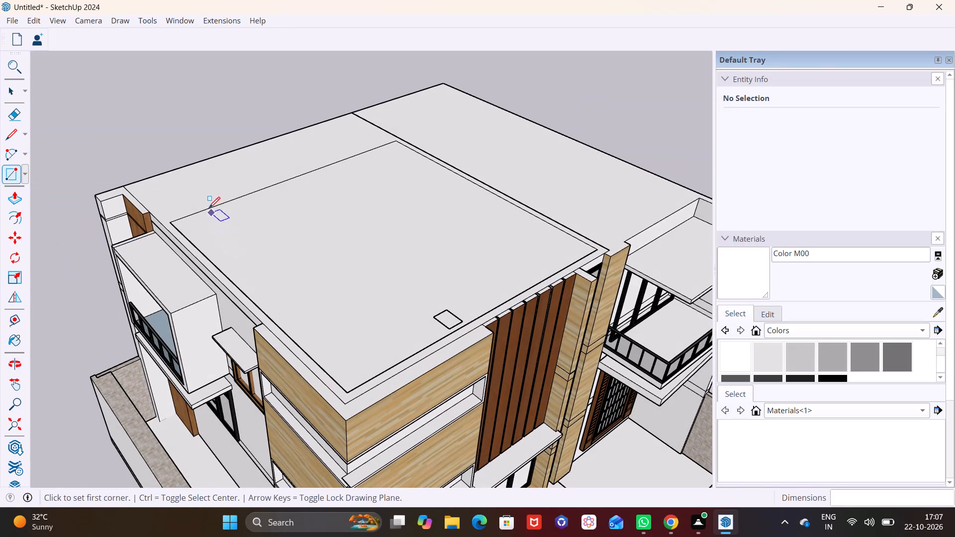
pyautogui.moveTo(198, 213); pyautogui.dragTo(196, 236, button='middle')
pyautogui.scroll(4, 195, 236)
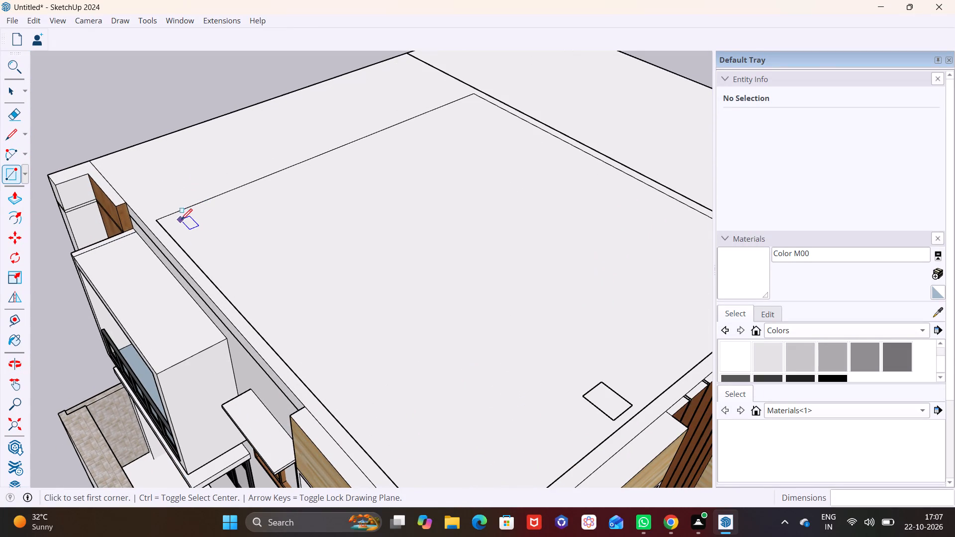
pyautogui.click(171, 221)
pyautogui.click(212, 231)
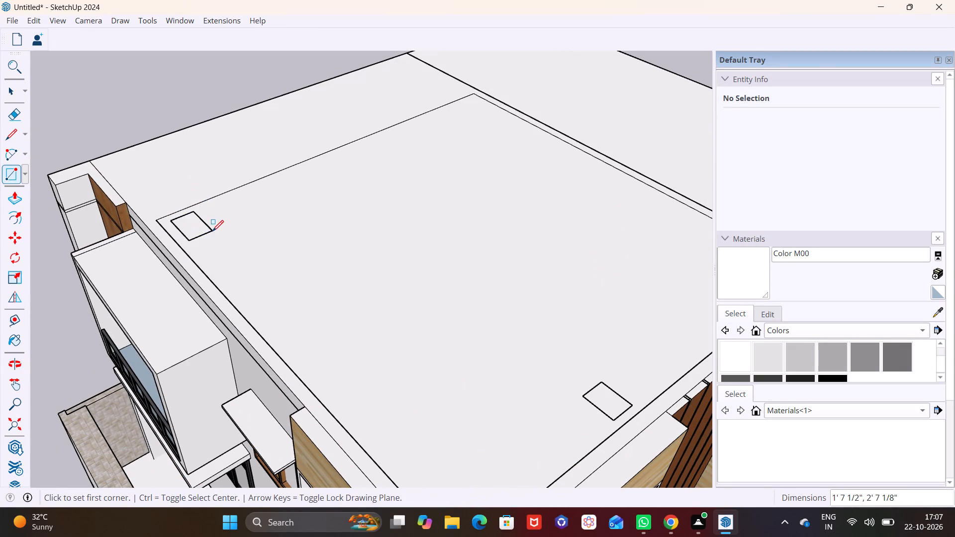
pyautogui.click(234, 293)
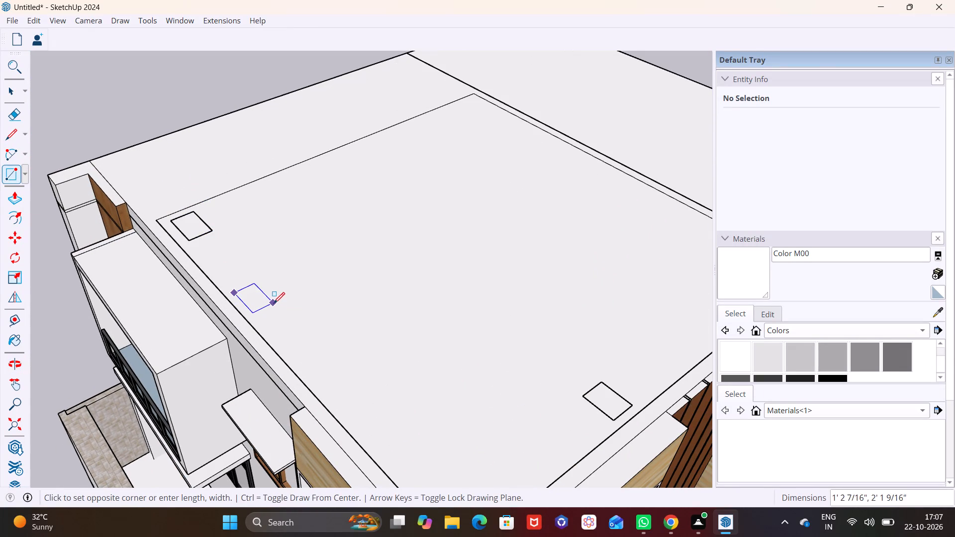
pyautogui.click(277, 303)
# Push/Pull the balcony-side rectangle farther from the rear corner up about 11' into a roof column.
pyautogui.press('space')
pyautogui.click(254, 299)
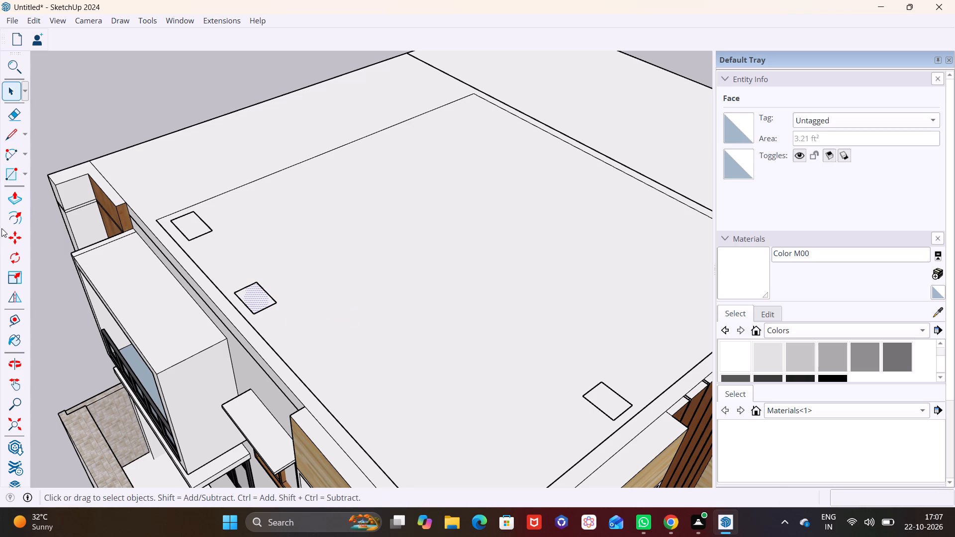
pyautogui.click(19, 196)
pyautogui.click(259, 295)
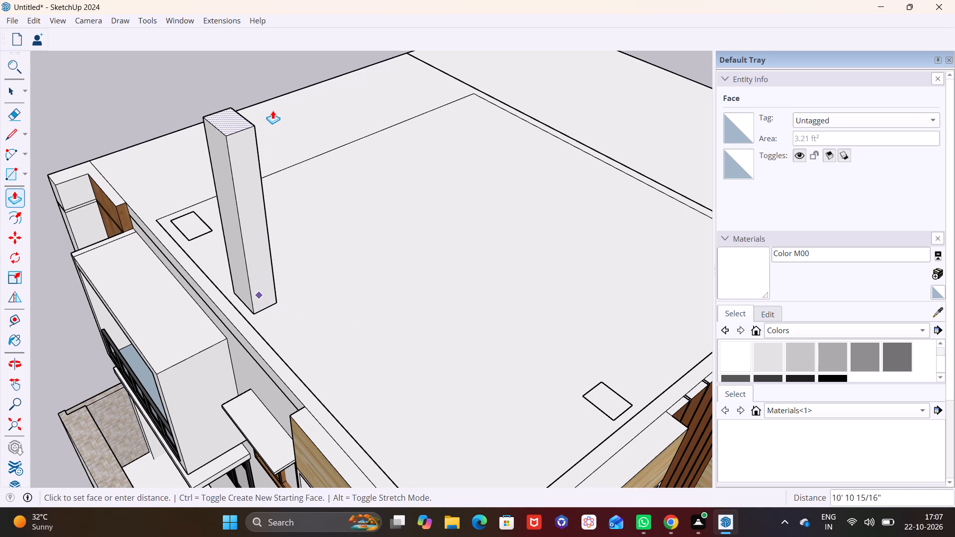
pyautogui.click(273, 109)
# Push/Pull the rectangle at the roof's rear corner up about 11' 3 3/4" into a second column.
pyautogui.press('space')
pyautogui.click(193, 226)
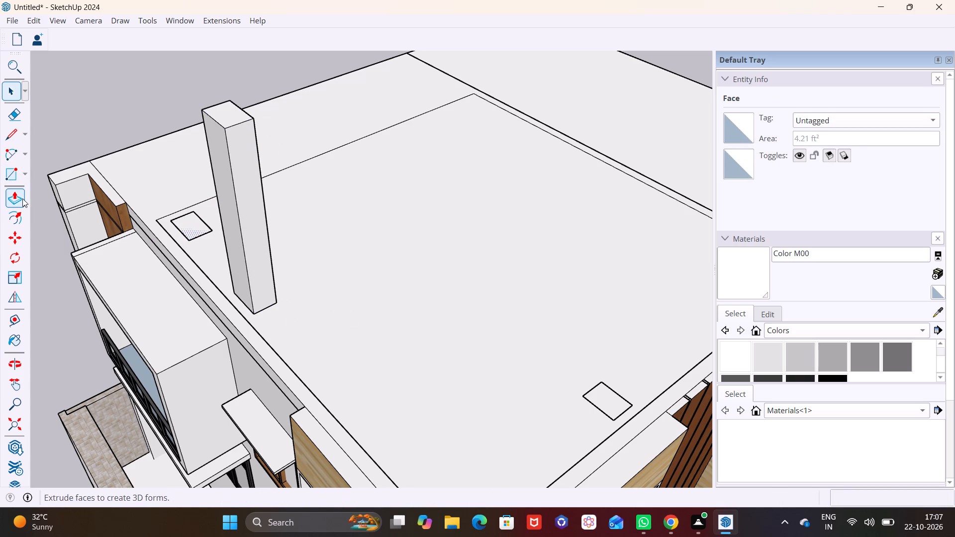
pyautogui.click(22, 198)
pyautogui.moveTo(190, 226); pyautogui.dragTo(191, 219)
pyautogui.click(191, 218)
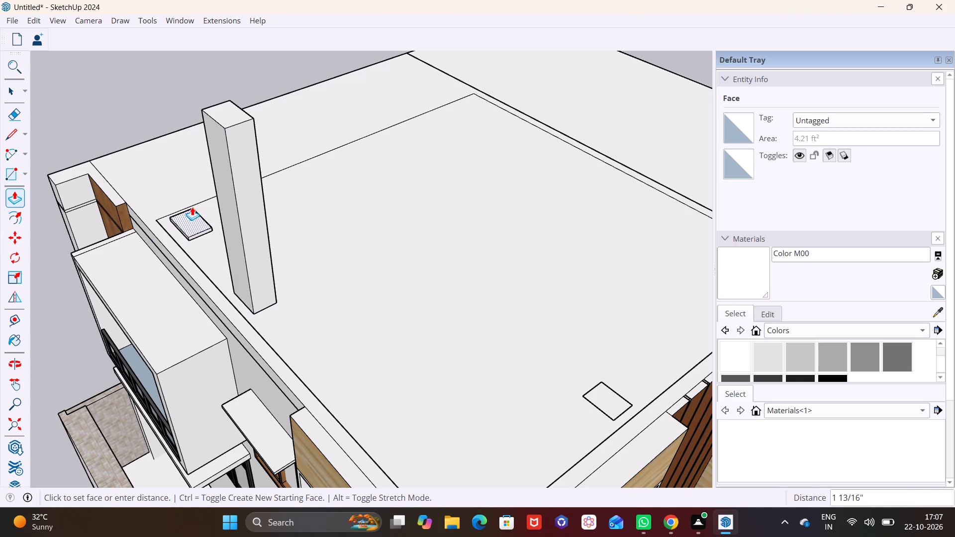
pyautogui.click(213, 120)
# Push/Pull the rectangle near the roof's front edge up about 11' 5 9/16", taking its height from an existing column's top.
pyautogui.scroll(-4, 249, 180)
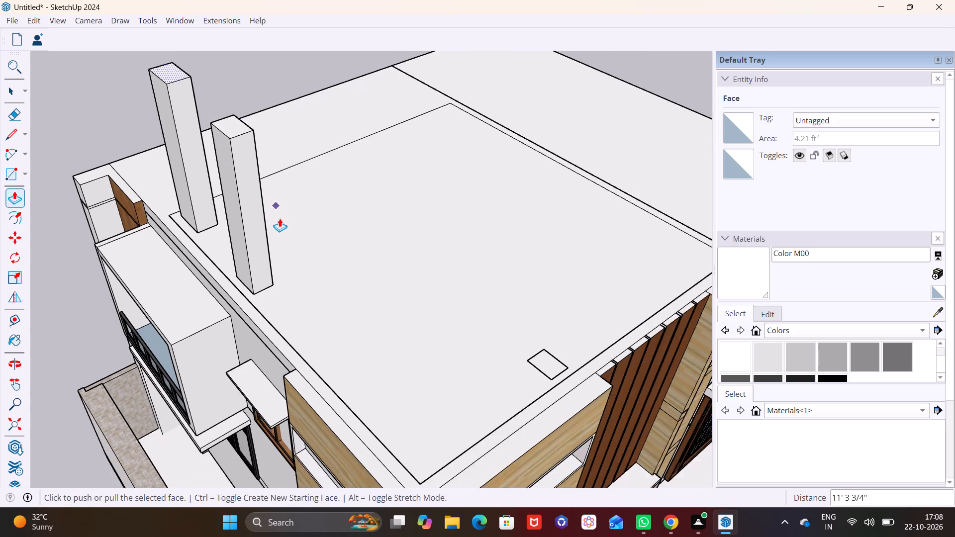
pyautogui.scroll(-6, 280, 218)
pyautogui.moveTo(384, 328); pyautogui.dragTo(316, 251, button='middle')
pyautogui.scroll(6, 404, 277)
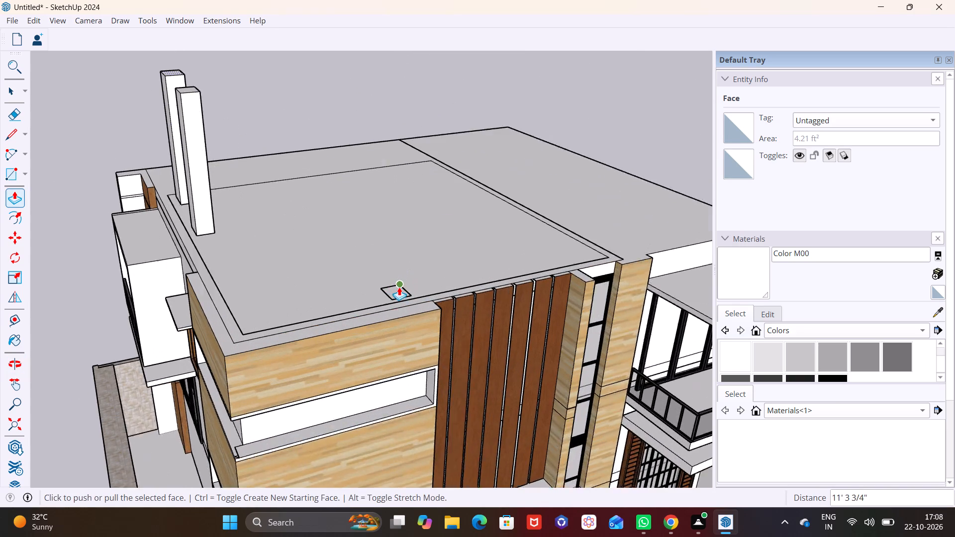
pyautogui.press('space')
pyautogui.click(399, 289)
pyautogui.click(18, 196)
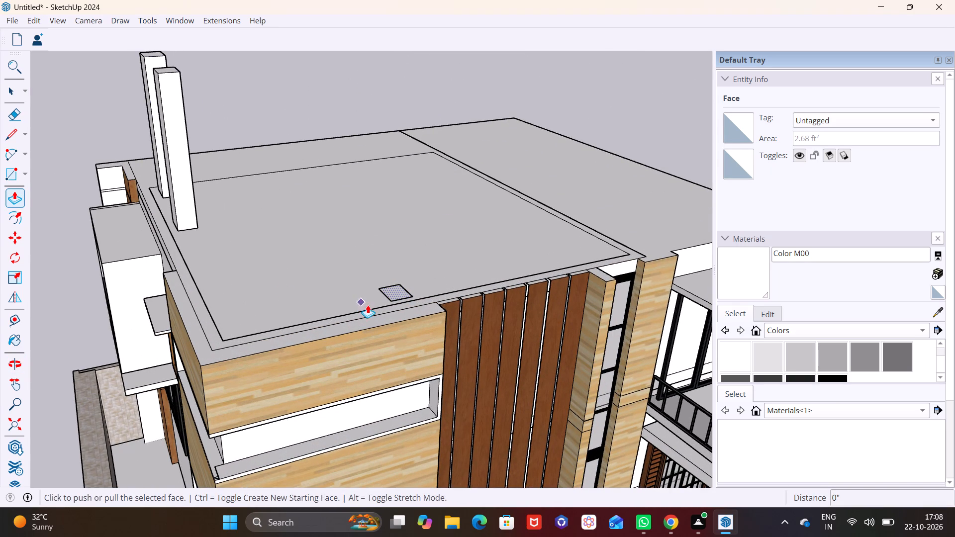
pyautogui.click(399, 292)
pyautogui.click(398, 292)
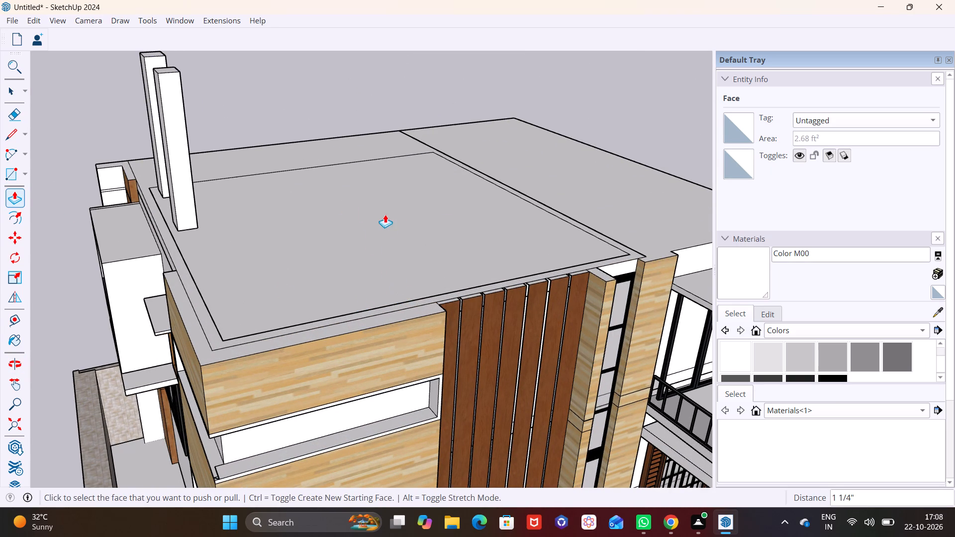
pyautogui.hotkey('ctrl', 'z')
pyautogui.click(395, 288)
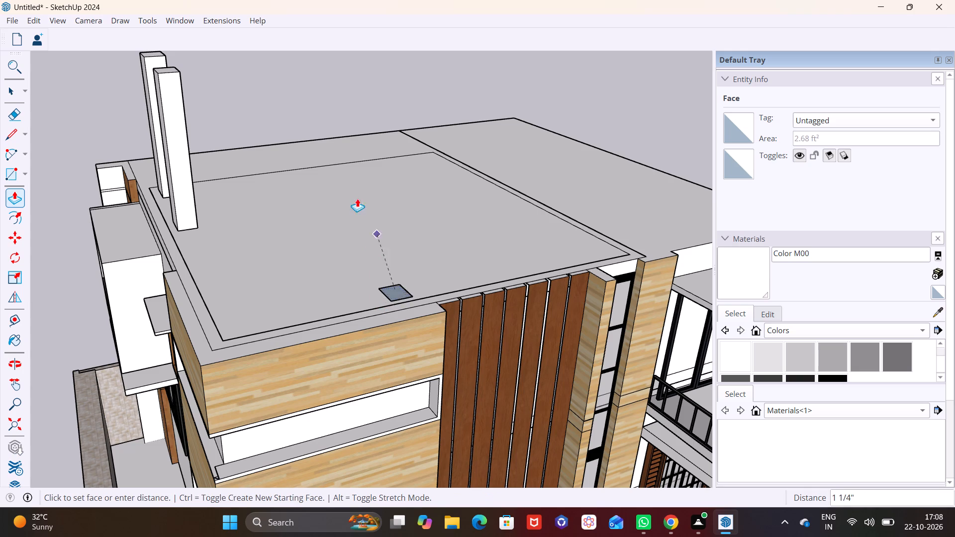
pyautogui.click(170, 72)
# Examine the three roof columns from above and from the house's front corner.
pyautogui.scroll(-6, 298, 230)
pyautogui.moveTo(360, 278); pyautogui.dragTo(370, 307, button='middle')
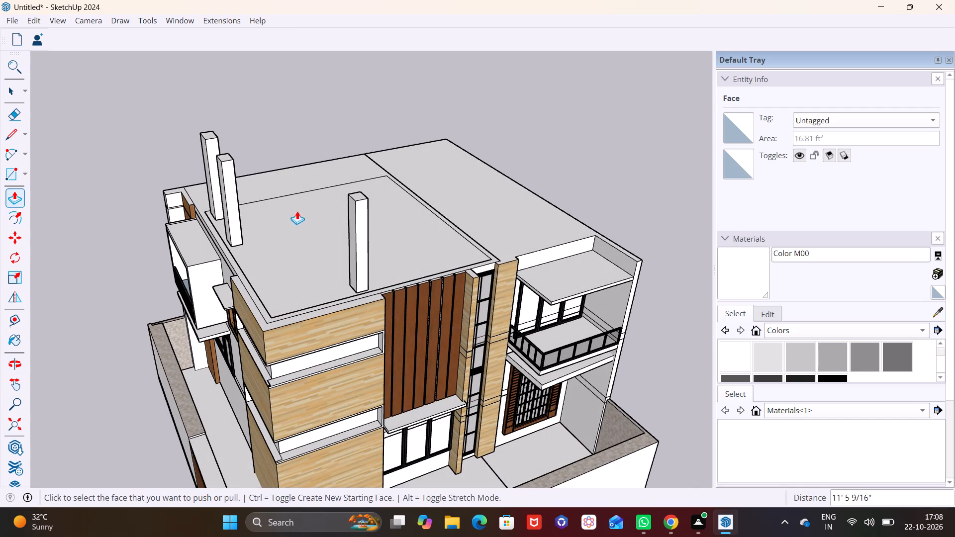
pyautogui.scroll(1, 296, 209)
pyautogui.moveTo(273, 259); pyautogui.dragTo(345, 156, button='middle')
pyautogui.scroll(1, 291, 244)
pyautogui.moveTo(331, 261); pyautogui.dragTo(381, 213, button='middle')
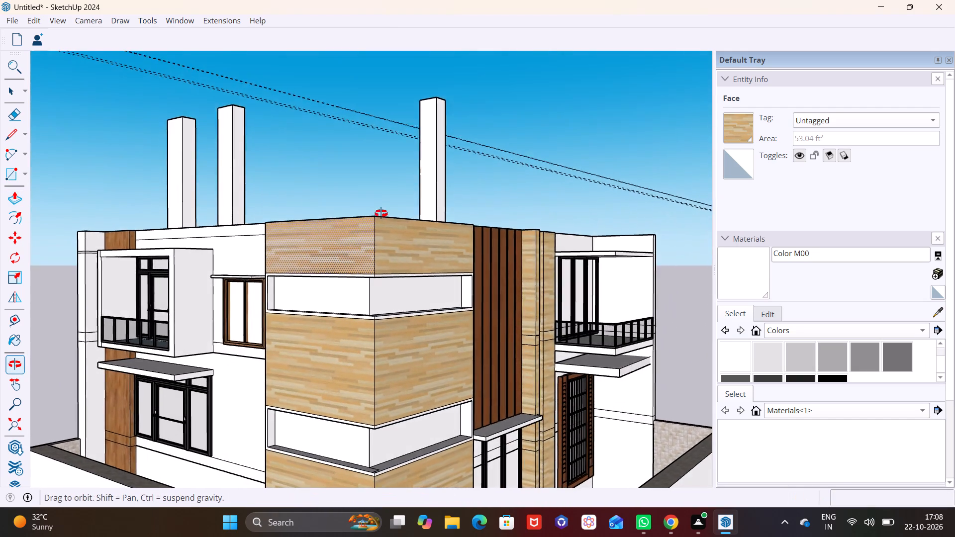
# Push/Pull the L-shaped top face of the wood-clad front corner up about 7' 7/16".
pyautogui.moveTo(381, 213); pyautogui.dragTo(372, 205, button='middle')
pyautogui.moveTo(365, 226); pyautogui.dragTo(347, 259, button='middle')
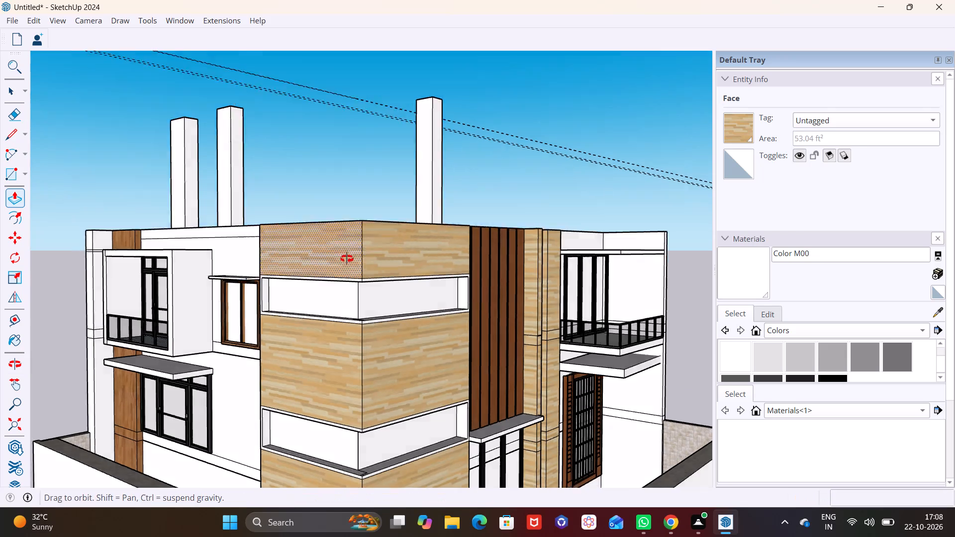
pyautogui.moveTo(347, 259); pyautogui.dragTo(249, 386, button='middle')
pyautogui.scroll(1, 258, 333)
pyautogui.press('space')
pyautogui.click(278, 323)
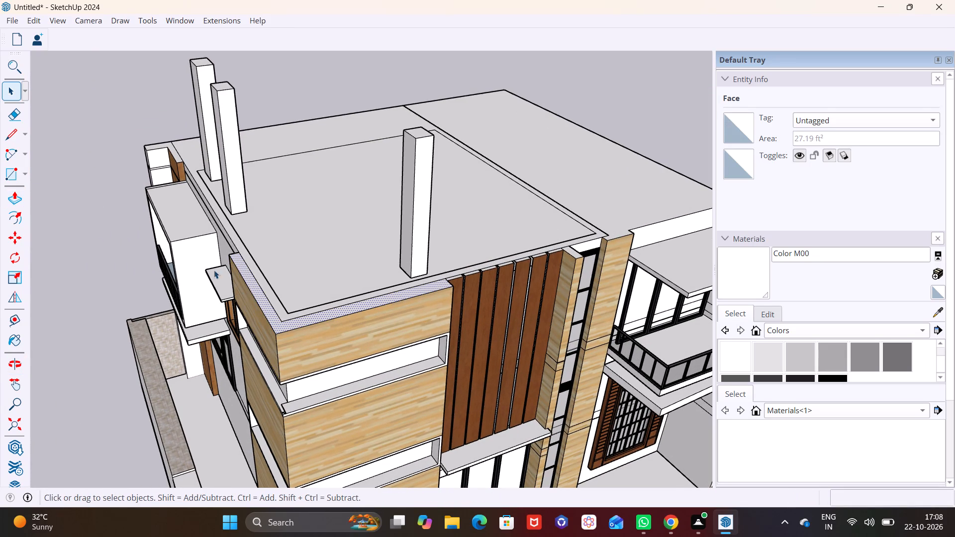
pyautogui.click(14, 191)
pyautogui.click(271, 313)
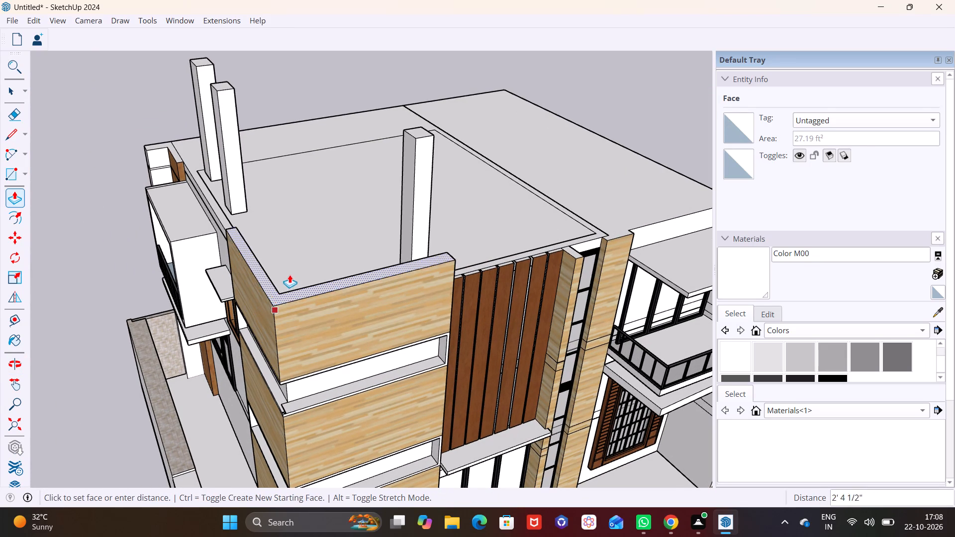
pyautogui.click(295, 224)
# Examine the raised wood-clad corner from the front and from the balcony side of the house.
pyautogui.moveTo(363, 269); pyautogui.dragTo(200, 197, button='middle')
pyautogui.scroll(-5, 307, 223)
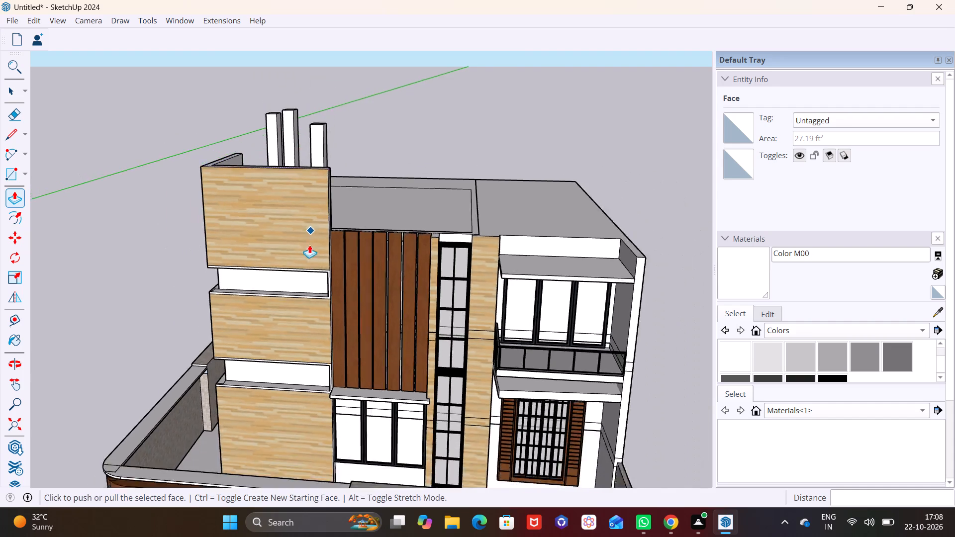
pyautogui.scroll(-1, 309, 245)
pyautogui.moveTo(302, 260); pyautogui.dragTo(523, 226, button='middle')
pyautogui.scroll(-3, 381, 240)
pyautogui.moveTo(281, 241); pyautogui.dragTo(423, 281, button='middle')
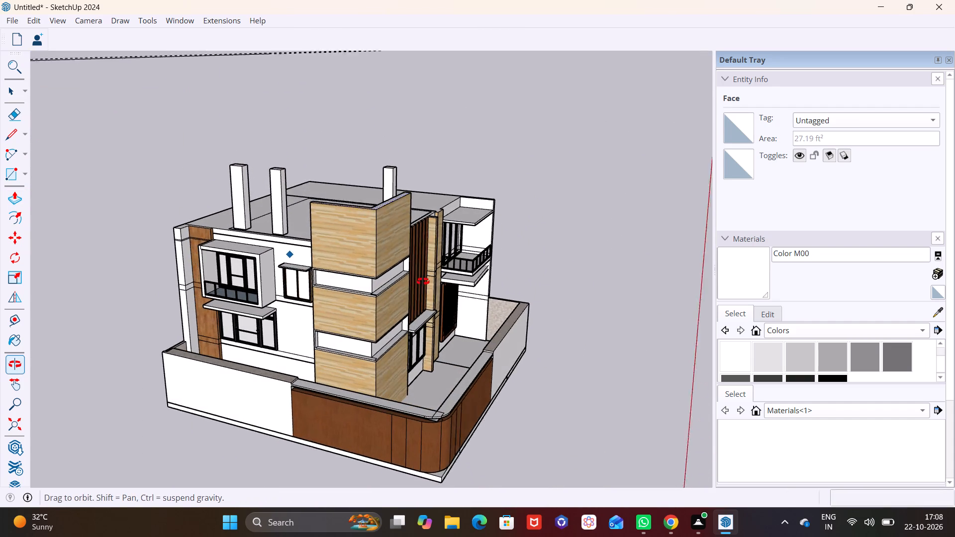
pyautogui.moveTo(423, 281); pyautogui.dragTo(424, 281, button='middle')
pyautogui.scroll(4, 269, 284)
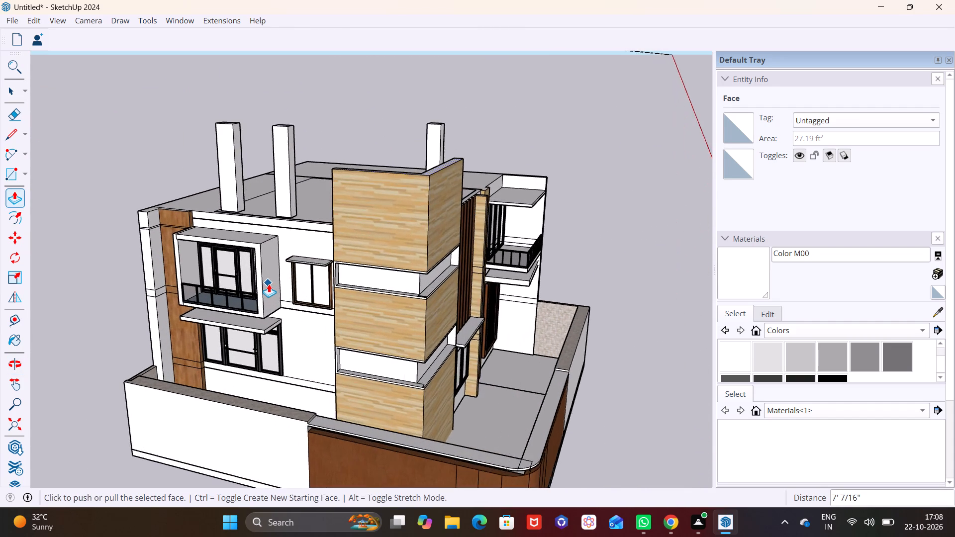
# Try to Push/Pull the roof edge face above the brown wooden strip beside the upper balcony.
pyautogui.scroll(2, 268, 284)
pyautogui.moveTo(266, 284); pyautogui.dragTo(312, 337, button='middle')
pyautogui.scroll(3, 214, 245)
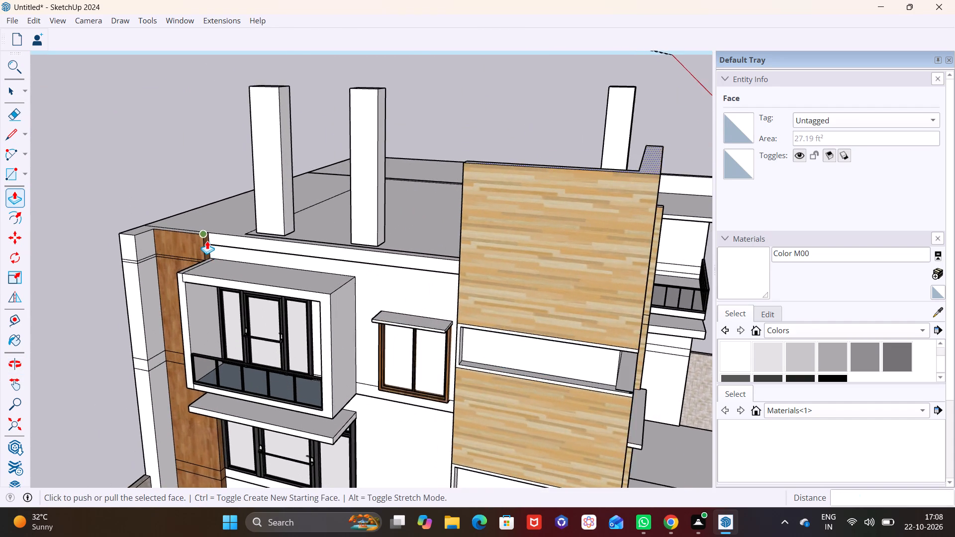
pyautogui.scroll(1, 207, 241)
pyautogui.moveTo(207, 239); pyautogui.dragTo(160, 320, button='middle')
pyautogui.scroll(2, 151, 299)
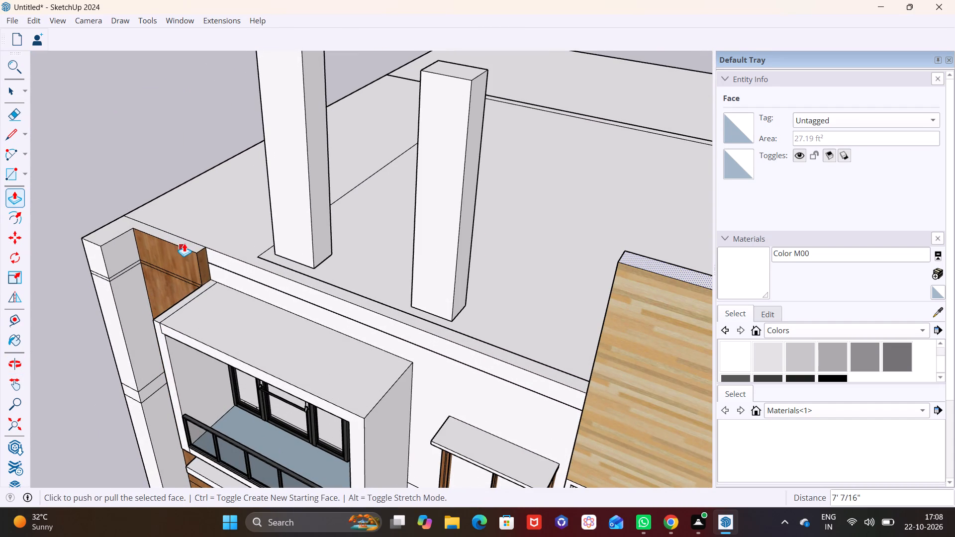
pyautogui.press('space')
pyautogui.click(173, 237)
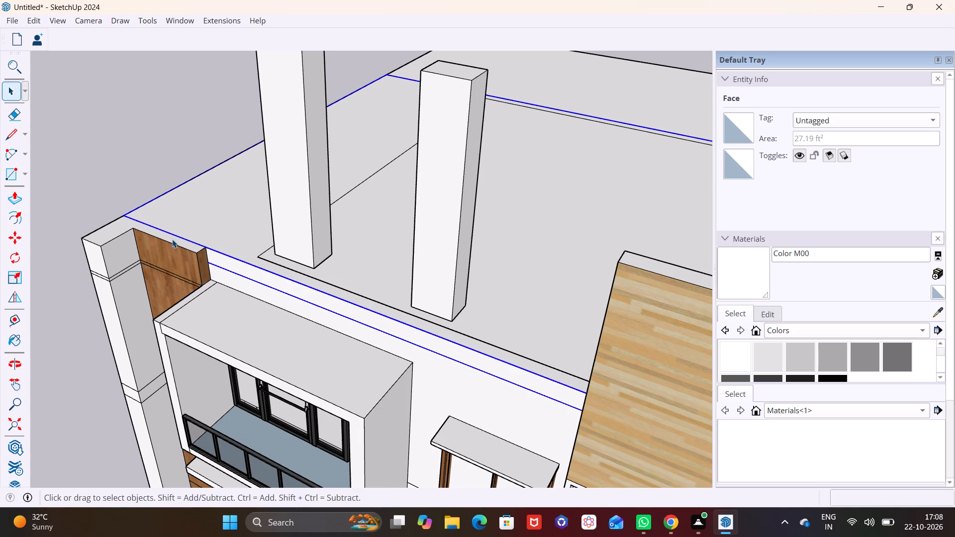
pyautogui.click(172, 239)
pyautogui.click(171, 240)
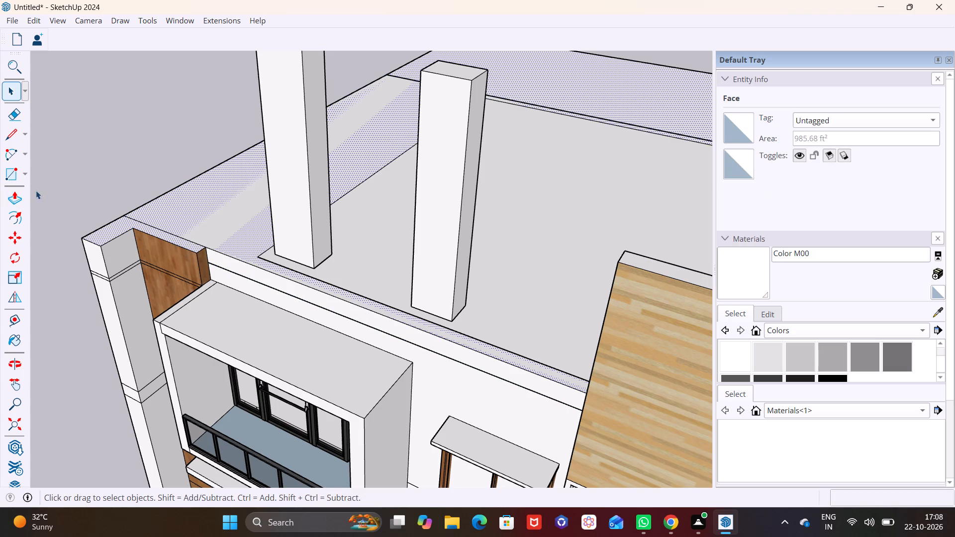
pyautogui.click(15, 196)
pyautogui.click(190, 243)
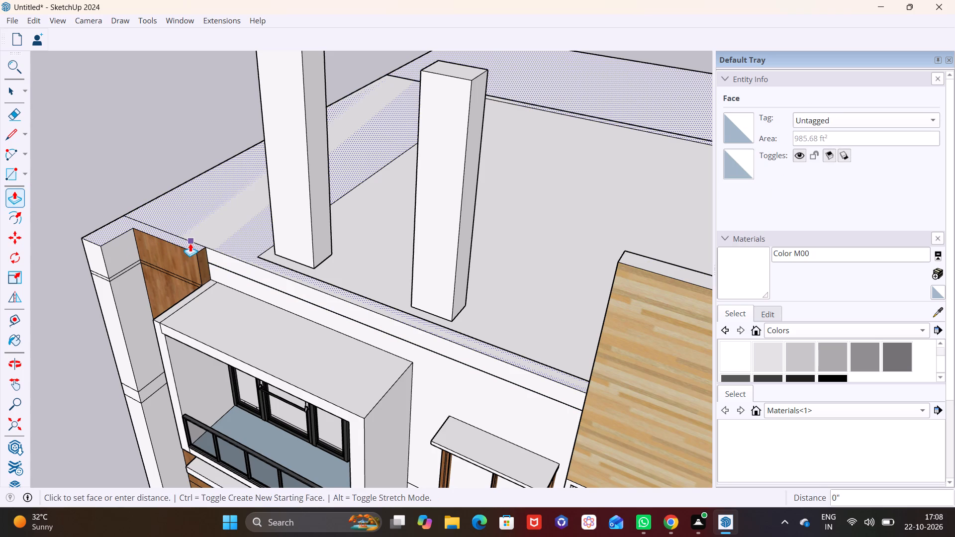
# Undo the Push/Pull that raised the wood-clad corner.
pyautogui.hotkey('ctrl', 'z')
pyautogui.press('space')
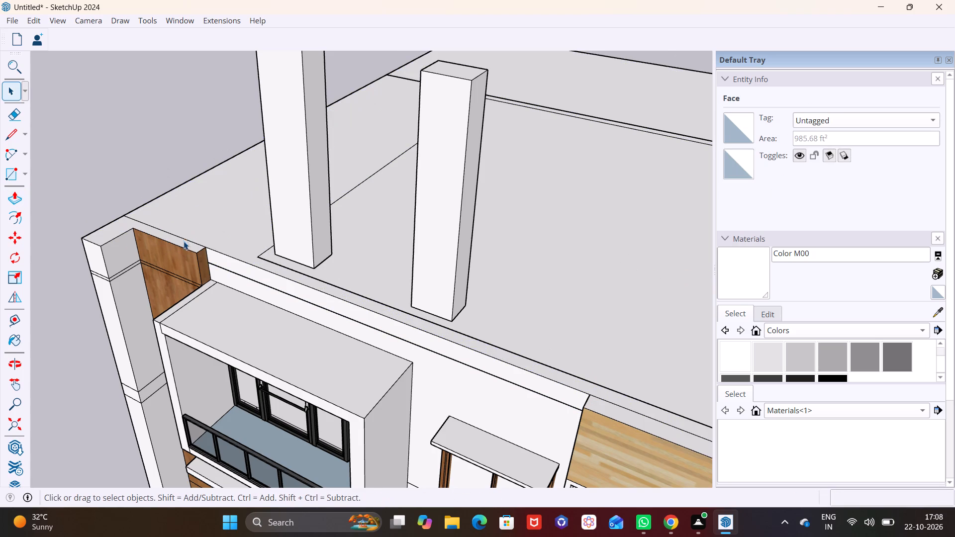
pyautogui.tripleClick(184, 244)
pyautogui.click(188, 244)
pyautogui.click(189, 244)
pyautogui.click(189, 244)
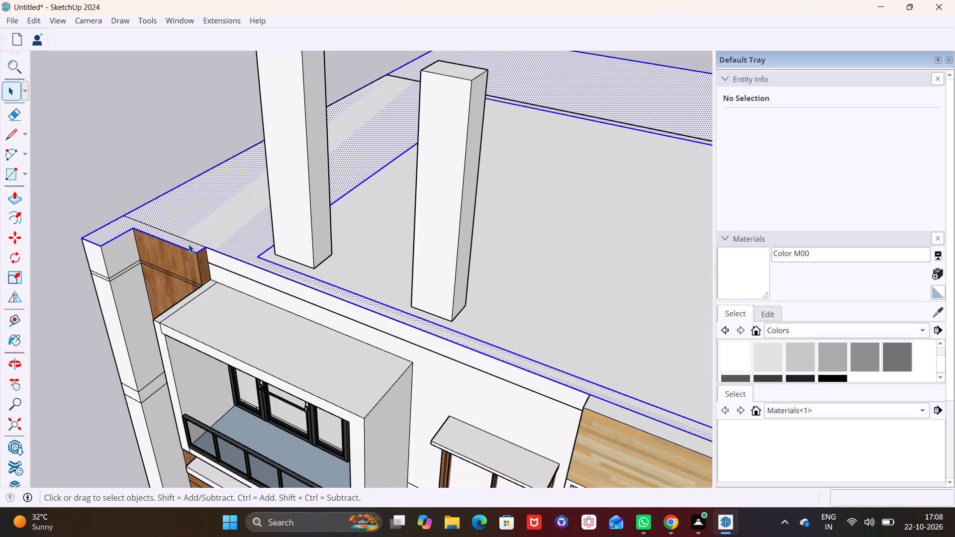
# Draw an 8 7/16" by about 6' 6 1/2" rectangle on the roof edge above the brown wooden strip beside the balcony.
pyautogui.scroll(5, 189, 244)
pyautogui.moveTo(224, 230); pyautogui.dragTo(158, 292, button='middle')
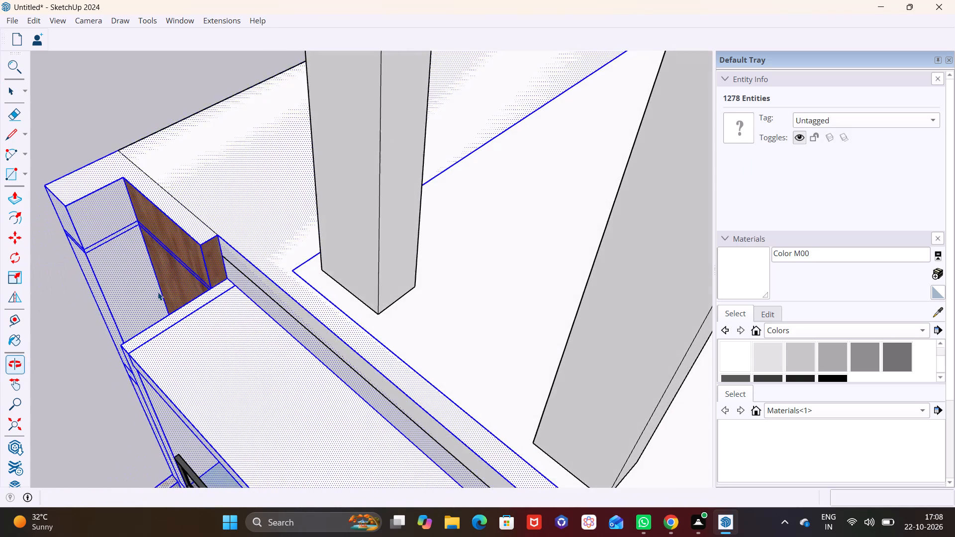
pyautogui.scroll(-4, 158, 291)
pyautogui.keyDown('shift'); pyautogui.moveTo(159, 288); pyautogui.dragTo(230, 266, button='middle'); pyautogui.keyUp('shift')
pyautogui.moveTo(209, 186); pyautogui.dragTo(167, 267, button='middle')
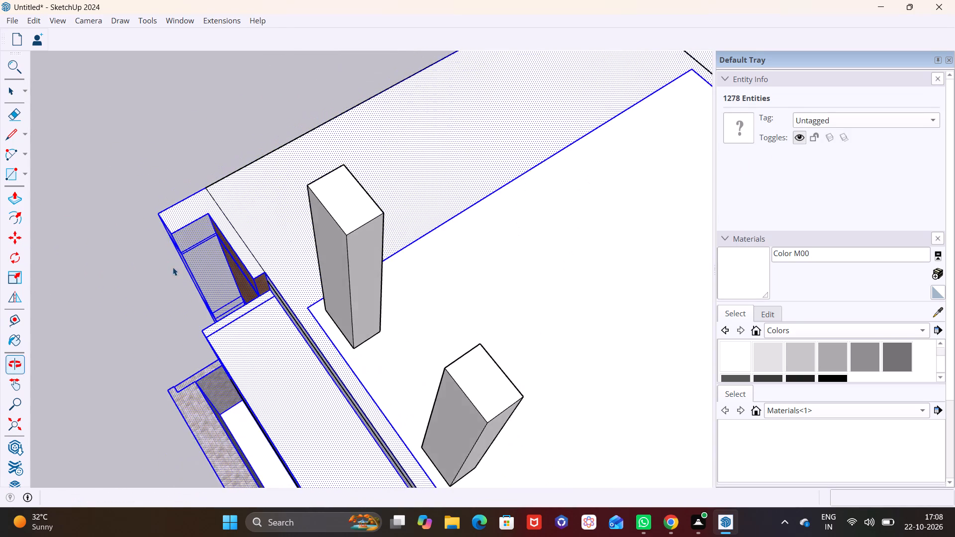
pyautogui.scroll(2, 240, 260)
pyautogui.press('space')
pyautogui.click(186, 145)
pyautogui.click(26, 180)
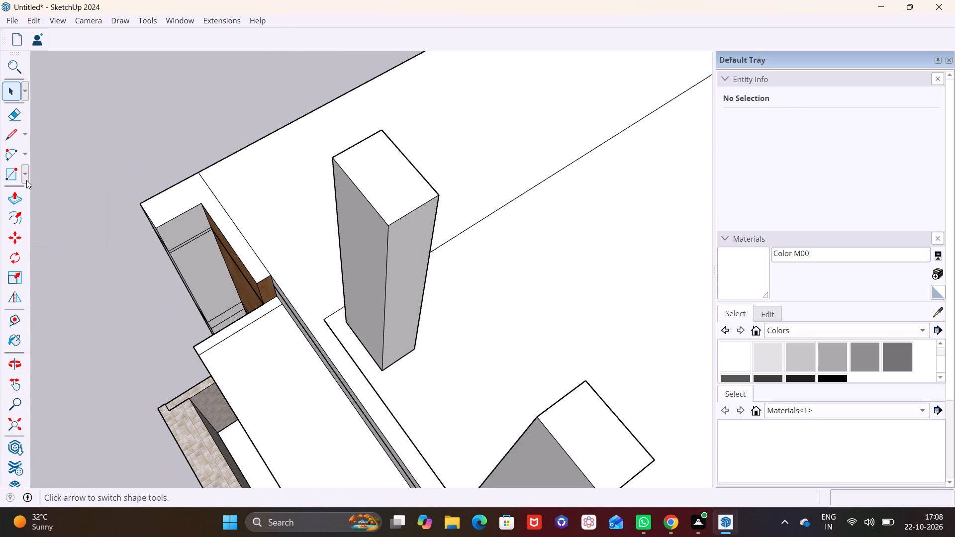
pyautogui.click(33, 191)
pyautogui.click(255, 283)
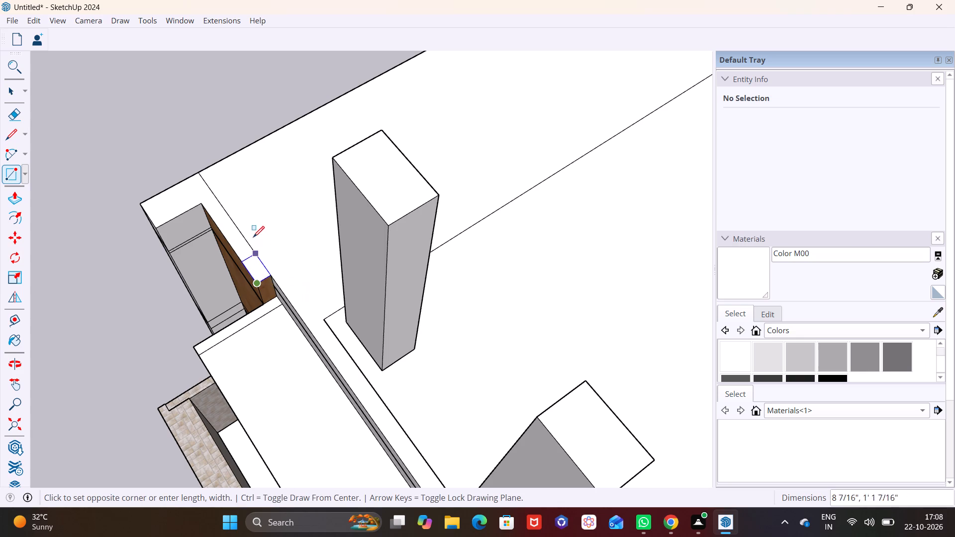
pyautogui.click(199, 175)
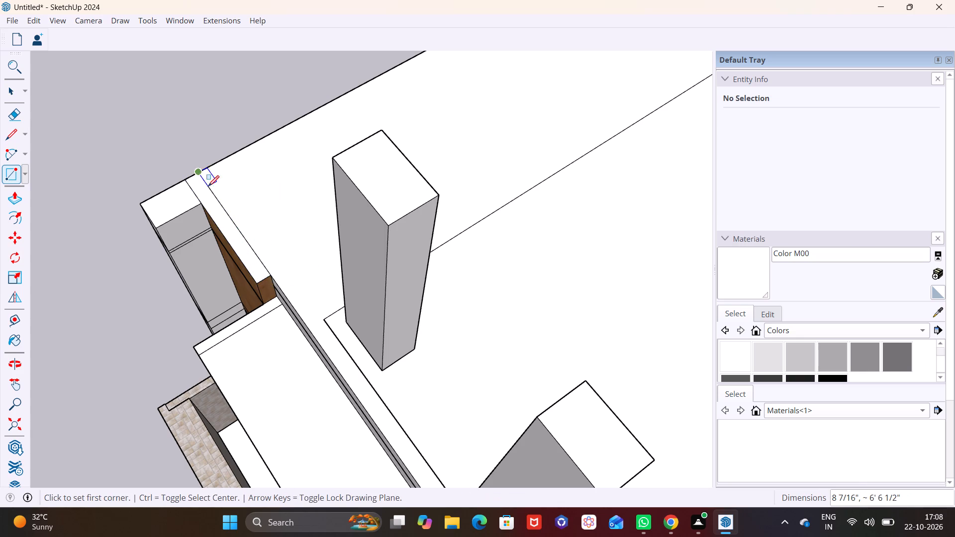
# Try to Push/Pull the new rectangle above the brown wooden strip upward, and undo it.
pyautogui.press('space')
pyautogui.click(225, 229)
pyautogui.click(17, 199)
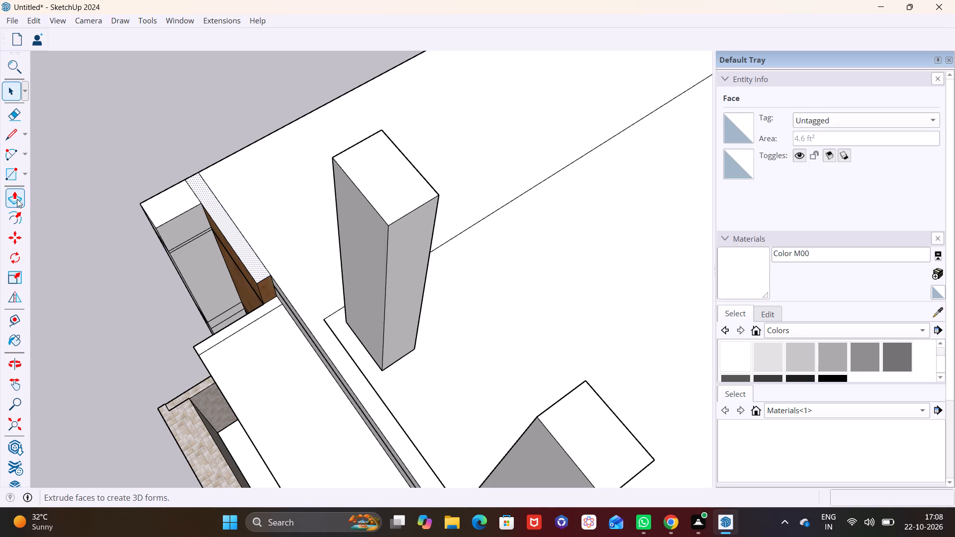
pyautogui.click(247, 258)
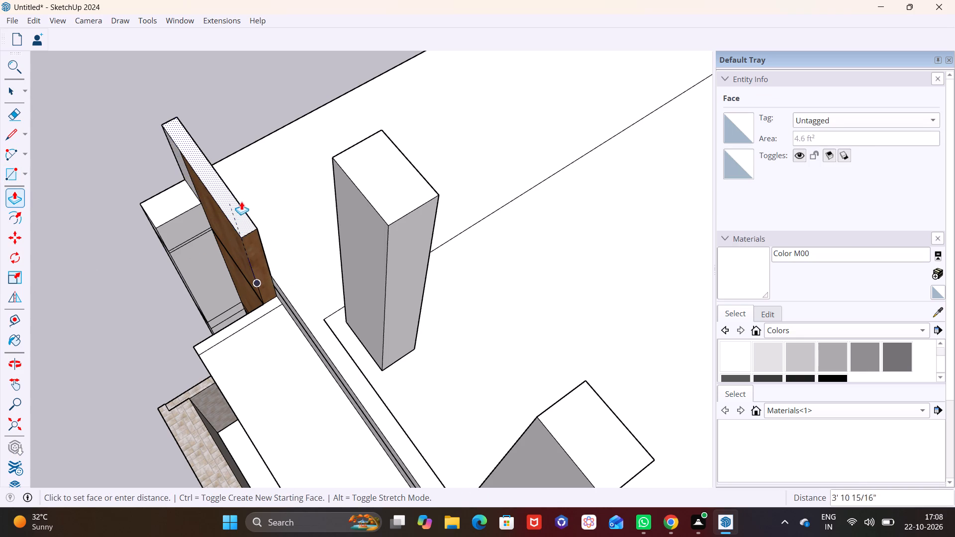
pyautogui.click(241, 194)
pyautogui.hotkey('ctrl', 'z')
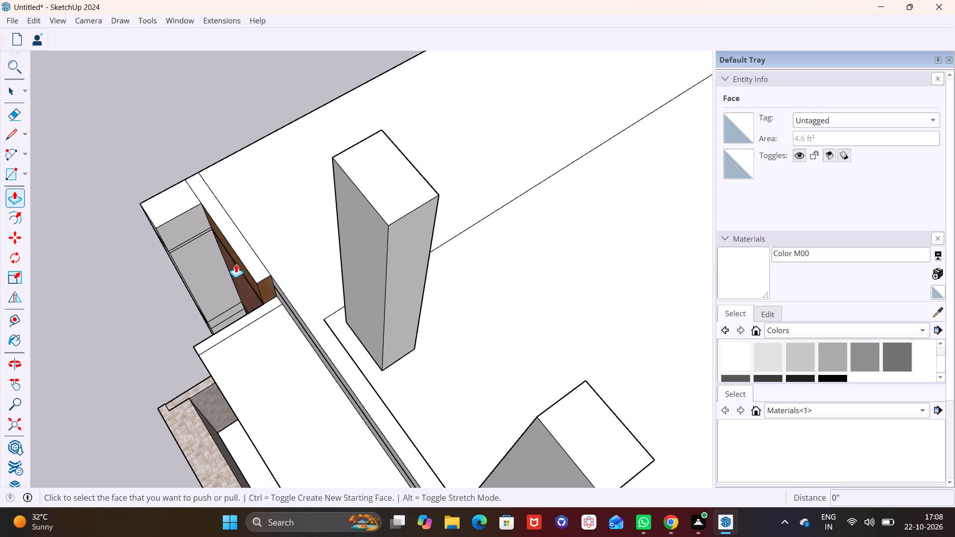
# Push/Pull the rectangle above the brown wooden strip upward so the strip extends above the roof edge.
pyautogui.click(252, 264)
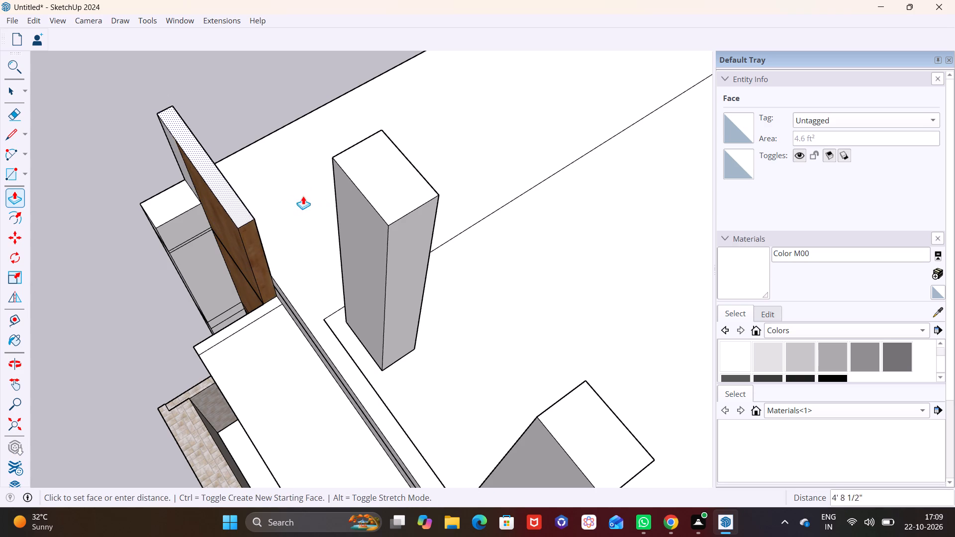
pyautogui.click(291, 219)
# Examine the raised wooden strip and the balcony side of the house from several angles.
pyautogui.moveTo(364, 303); pyautogui.dragTo(430, 184, button='middle')
pyautogui.scroll(1, 408, 230)
pyautogui.scroll(-2, 277, 263)
pyautogui.moveTo(271, 272); pyautogui.dragTo(356, 160, button='middle')
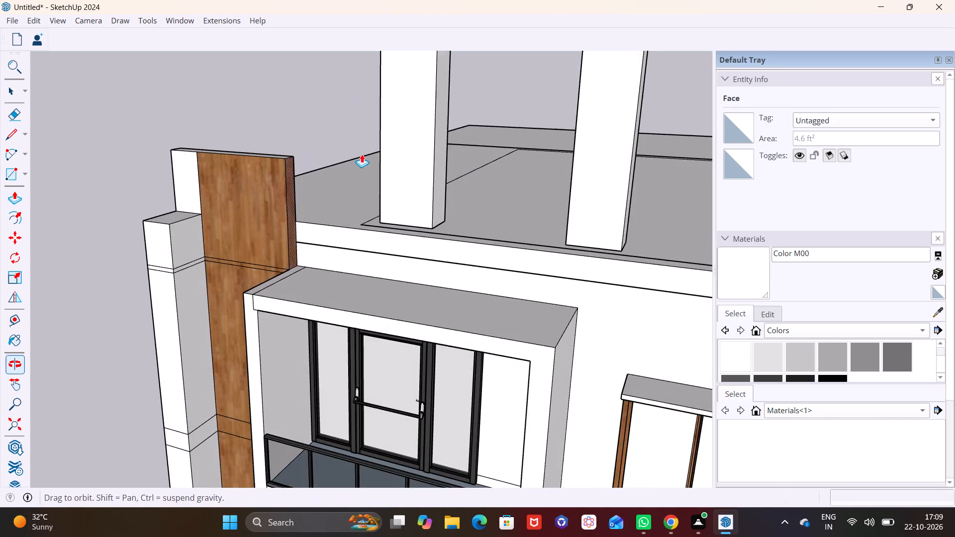
pyautogui.scroll(-2, 331, 217)
pyautogui.moveTo(326, 230); pyautogui.dragTo(195, 244, button='middle')
pyautogui.press('x')
pyautogui.moveTo(335, 264); pyautogui.dragTo(544, 237, button='middle')
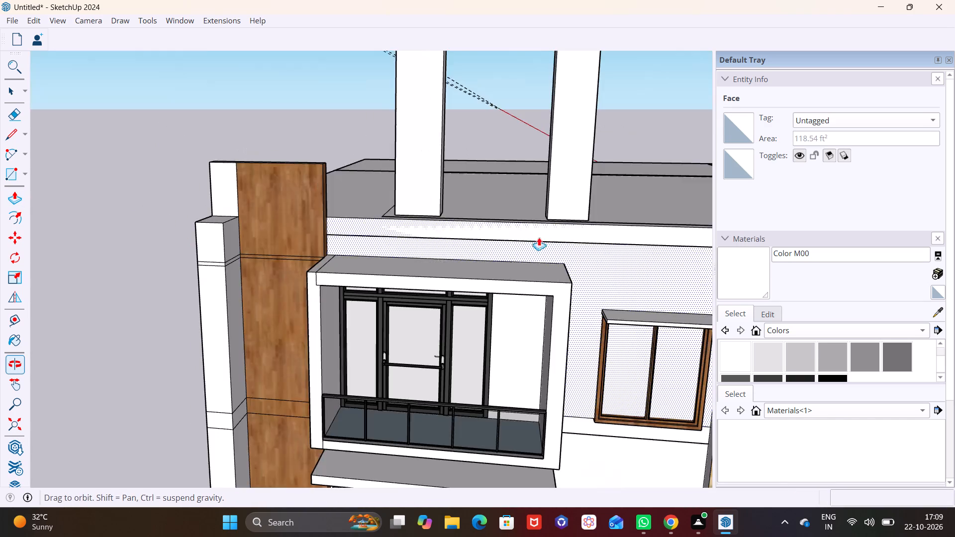
pyautogui.scroll(-5, 386, 242)
pyautogui.keyDown('shift'); pyautogui.moveTo(383, 239); pyautogui.dragTo(264, 169, button='middle'); pyautogui.keyUp('shift')
pyautogui.scroll(-3, 281, 188)
# Copy the upper balcony's Ver Glass Railing about 12' 3 7/16" up onto the roof edge, with its end against the raised wooden strip.
pyautogui.press('space')
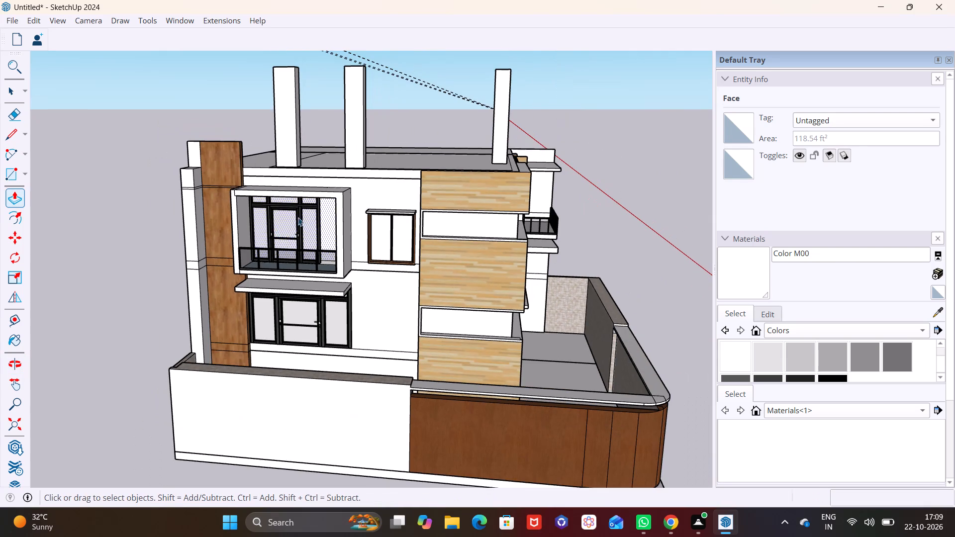
pyautogui.click(299, 259)
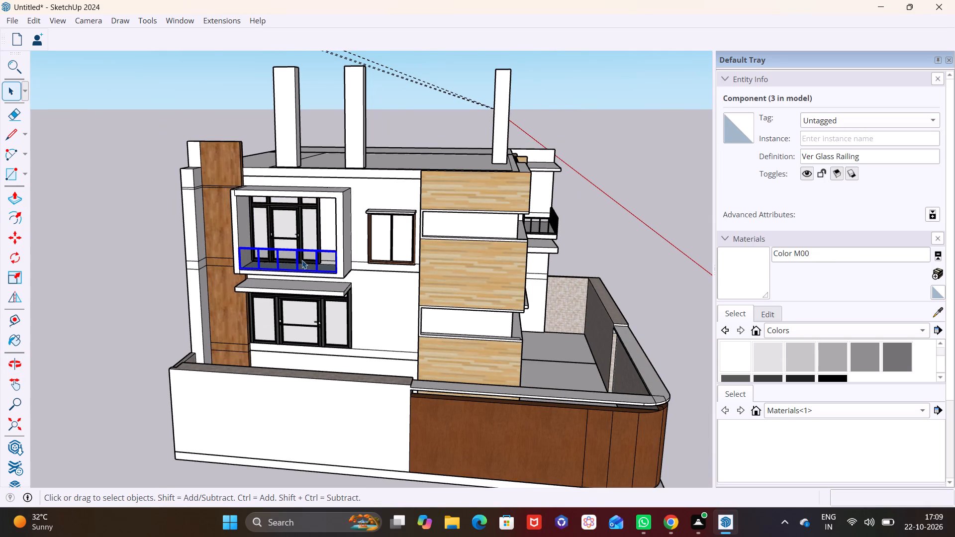
pyautogui.press('m')
pyautogui.click(239, 249)
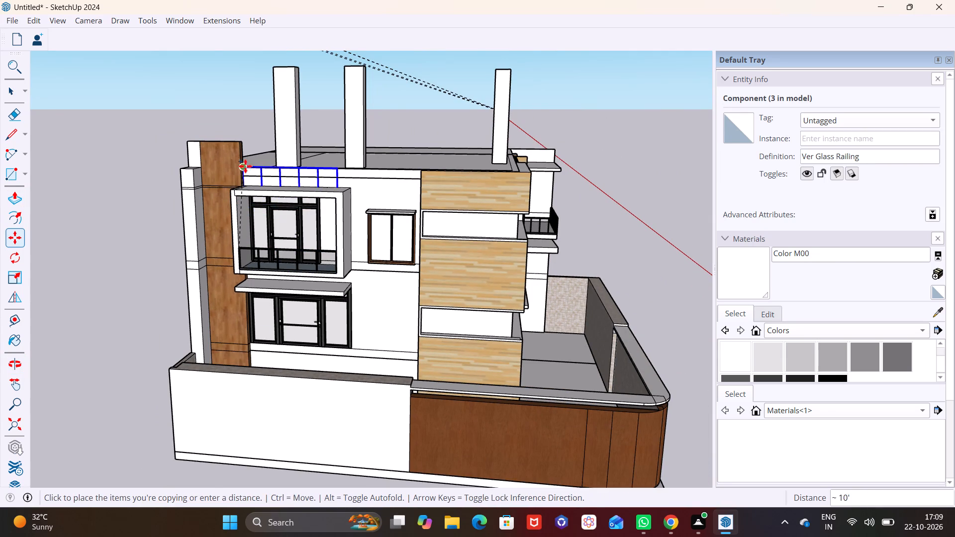
pyautogui.scroll(5, 252, 162)
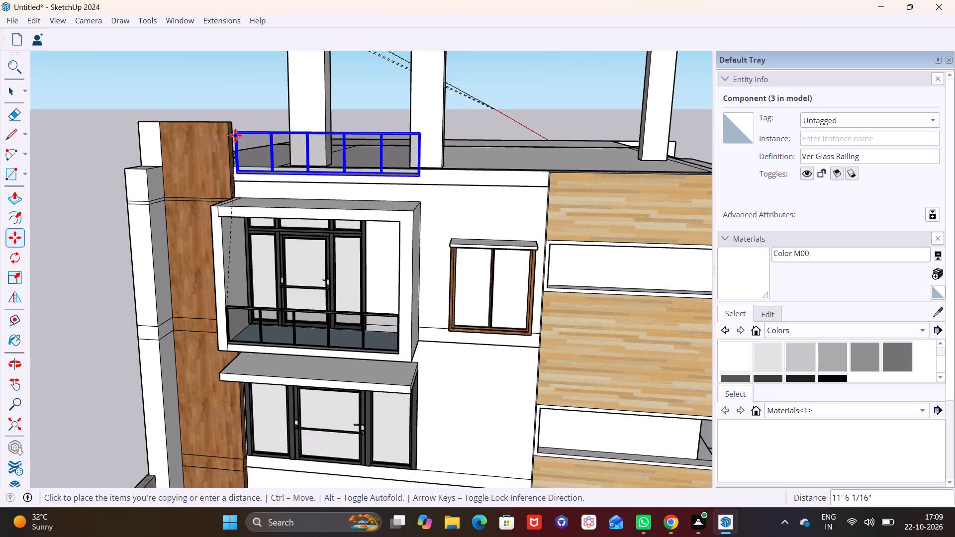
pyautogui.moveTo(264, 181); pyautogui.dragTo(232, 190, button='middle')
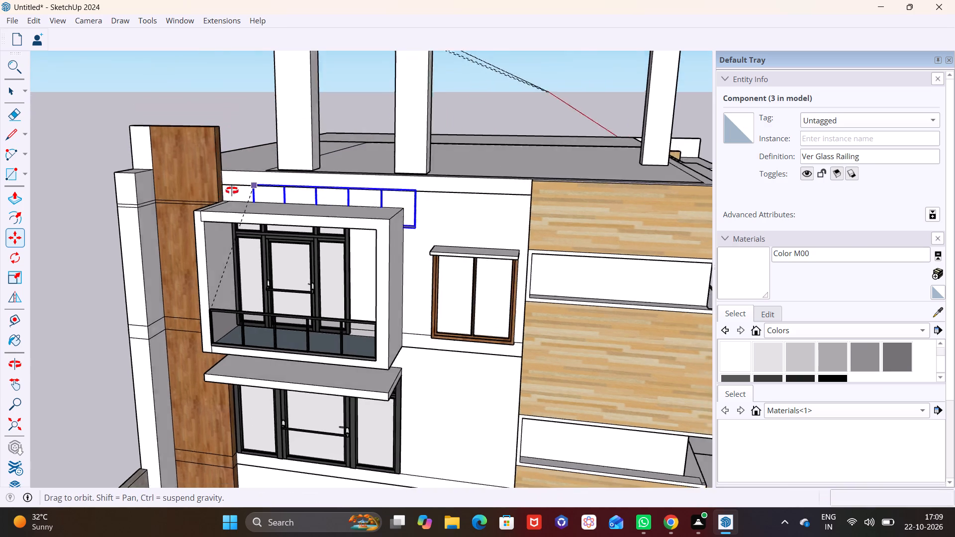
pyautogui.moveTo(232, 190); pyautogui.dragTo(54, 229, button='middle')
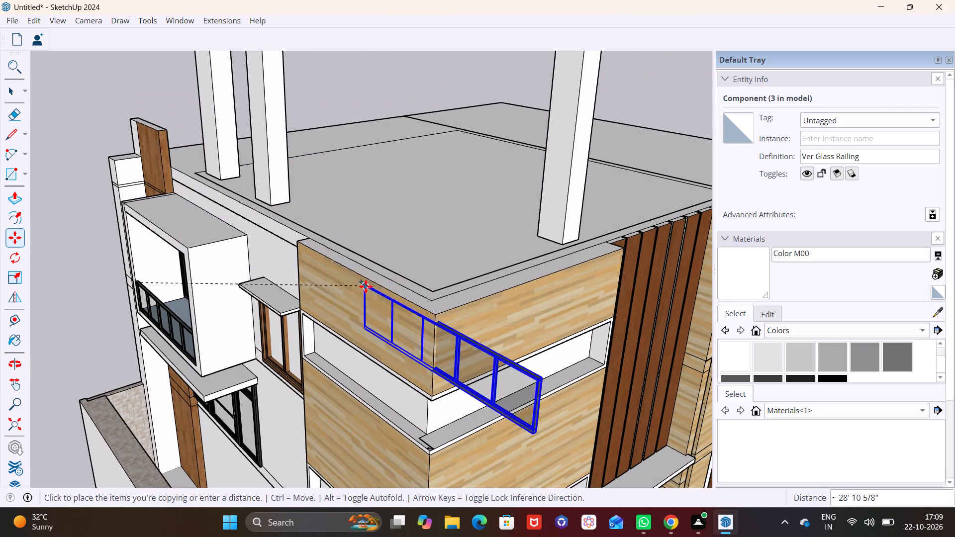
pyautogui.moveTo(366, 286); pyautogui.dragTo(289, 169, button='middle')
pyautogui.scroll(-2, 290, 167)
pyautogui.scroll(3, 154, 140)
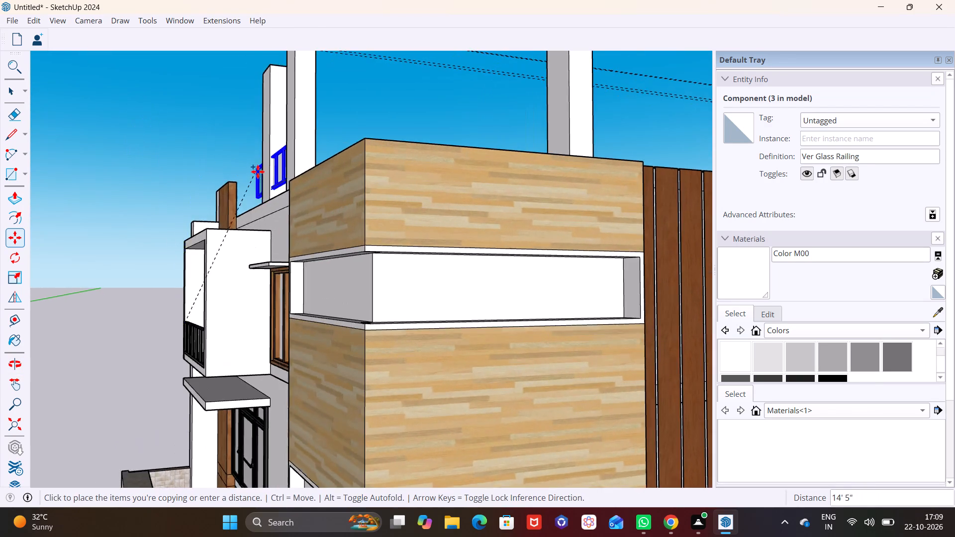
pyautogui.scroll(7, 258, 172)
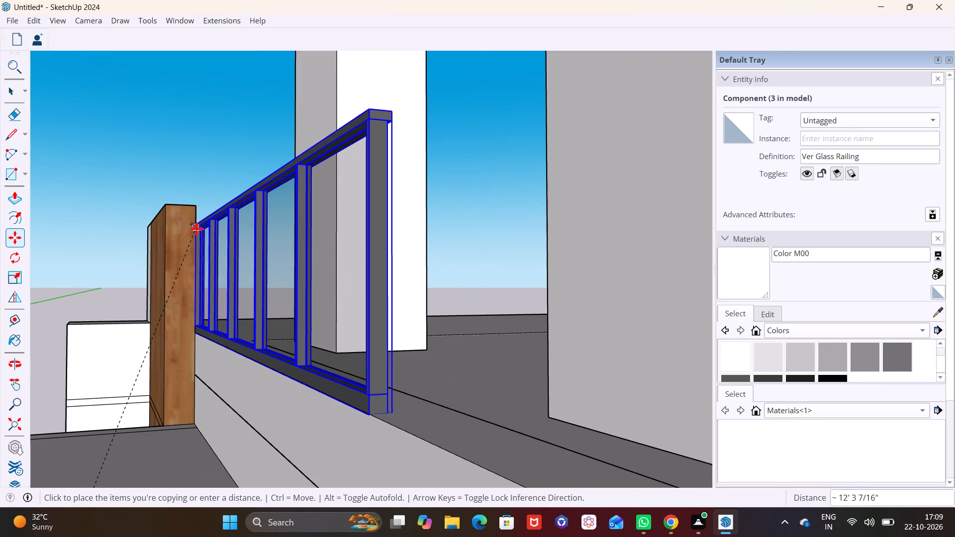
pyautogui.click(196, 229)
# Push/Pull the top face of the light-wood corner block beside the roof railing up about 3' 11 5/16".
pyautogui.moveTo(277, 260); pyautogui.dragTo(452, 299, button='middle')
pyautogui.scroll(-6, 433, 294)
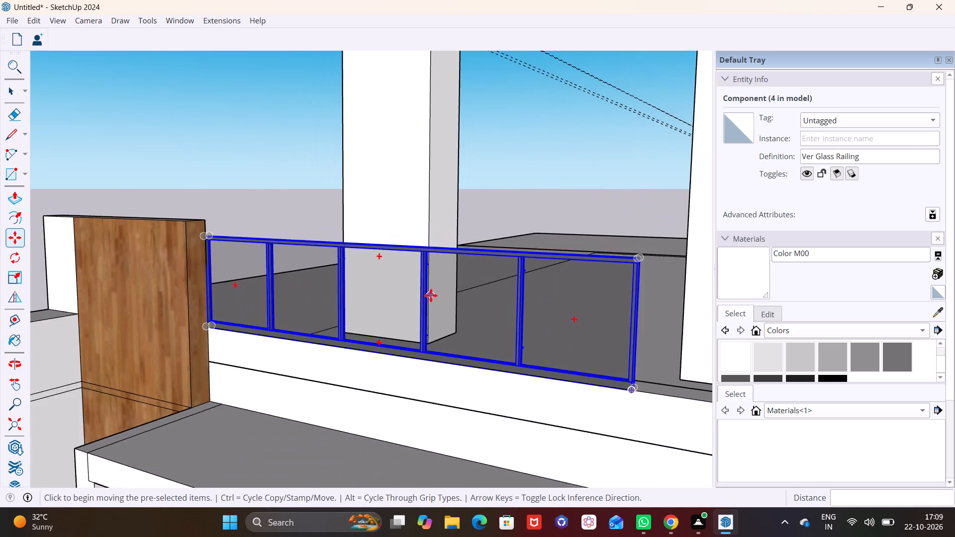
pyautogui.scroll(-6, 431, 295)
pyautogui.moveTo(435, 300); pyautogui.dragTo(150, 255, button='middle')
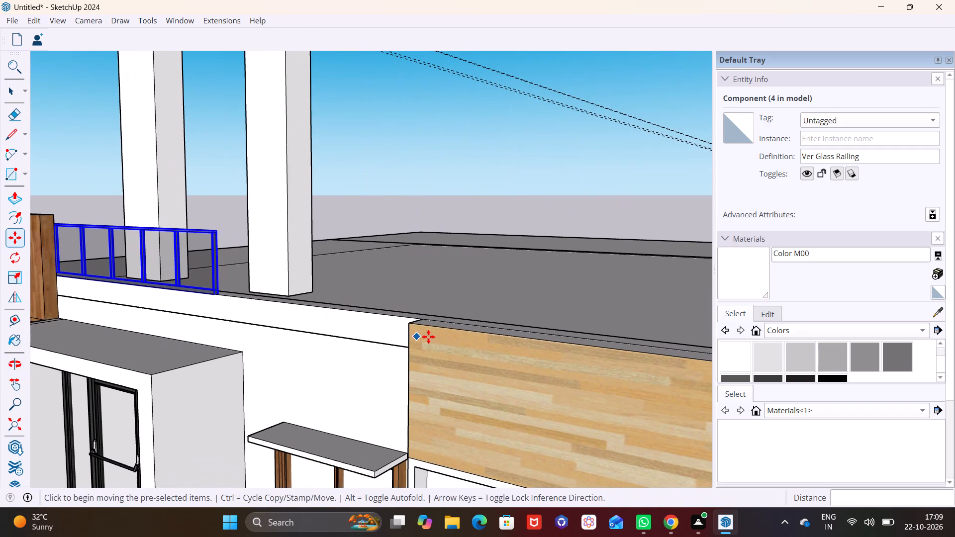
pyautogui.moveTo(444, 334); pyautogui.dragTo(385, 400, button='middle')
pyautogui.scroll(-1, 385, 400)
pyautogui.scroll(4, 385, 400)
pyautogui.press('space')
pyautogui.click(419, 382)
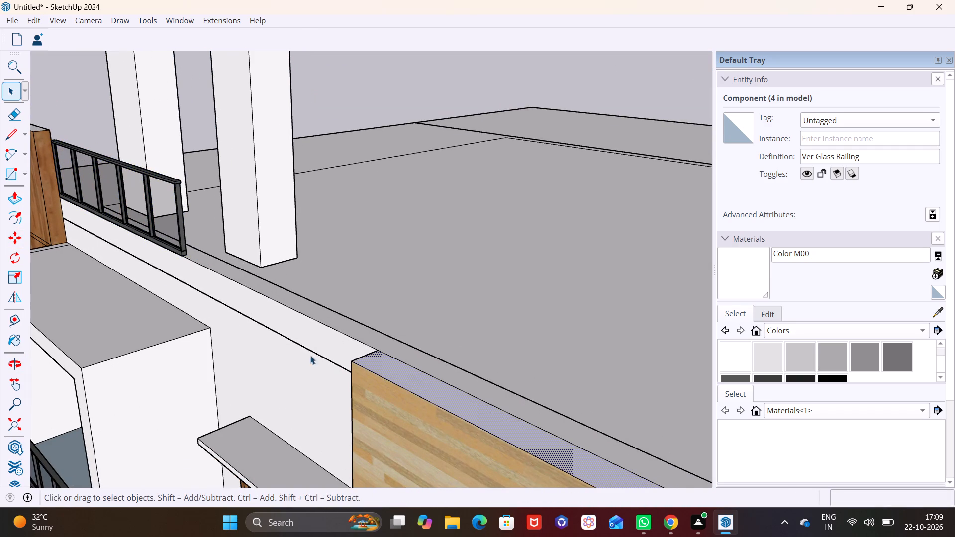
pyautogui.click(15, 198)
pyautogui.click(435, 385)
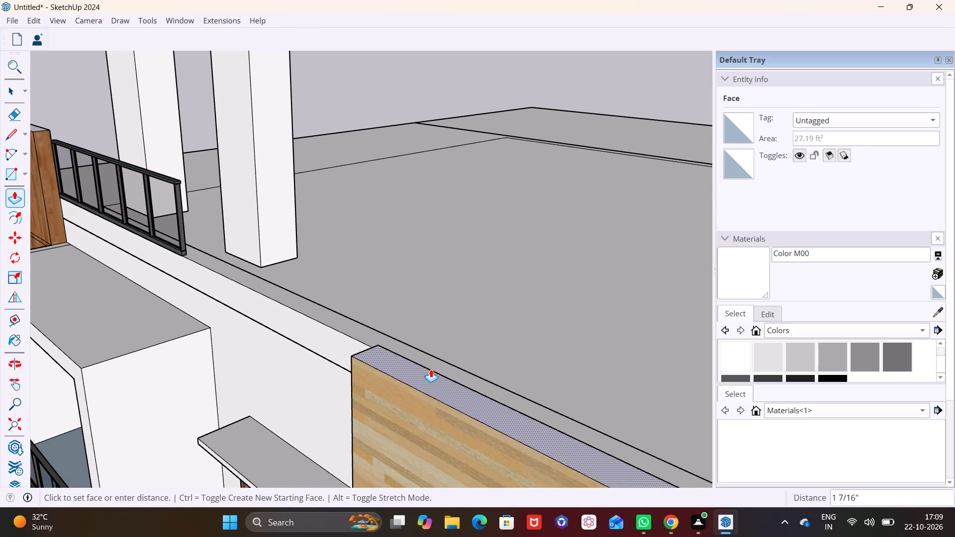
pyautogui.click(402, 211)
# Scale the roof-edge Ver Glass Railing lengthwise so its free end reaches the raised light-wood corner block.
pyautogui.moveTo(140, 260); pyautogui.dragTo(284, 247, button='middle')
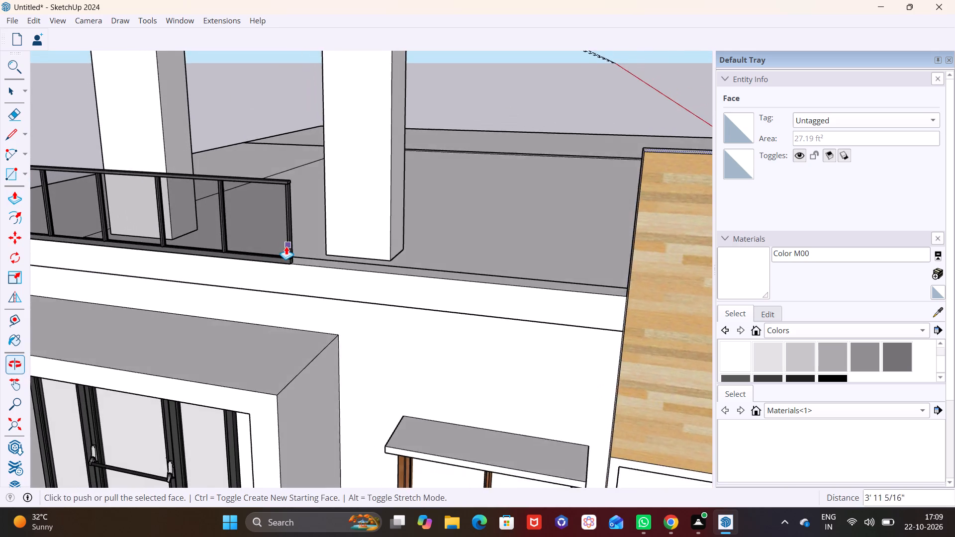
pyautogui.scroll(-2, 285, 246)
pyautogui.press('space')
pyautogui.click(237, 239)
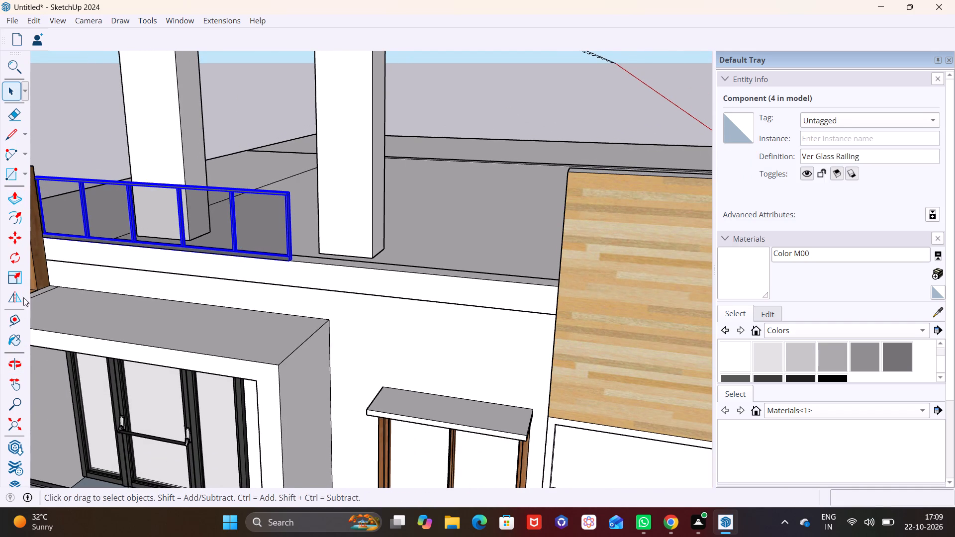
pyautogui.click(23, 276)
pyautogui.moveTo(247, 262); pyautogui.dragTo(179, 267, button='middle')
pyautogui.scroll(6, 255, 245)
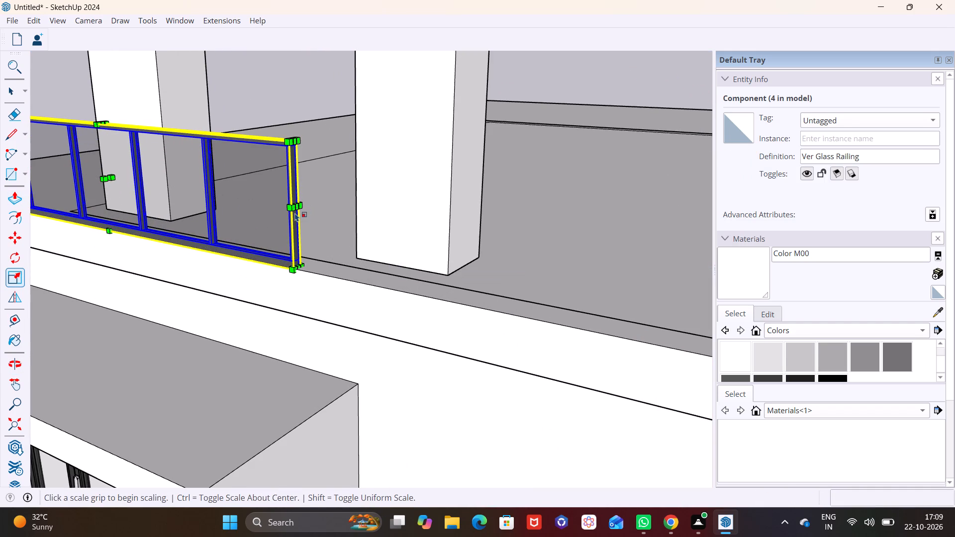
pyautogui.scroll(7, 300, 210)
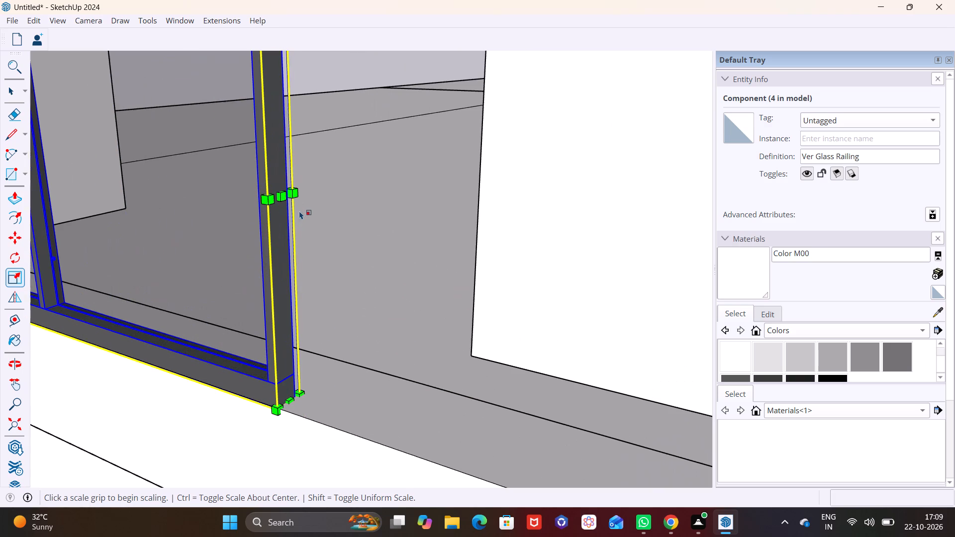
pyautogui.click(280, 198)
pyautogui.scroll(-5, 386, 244)
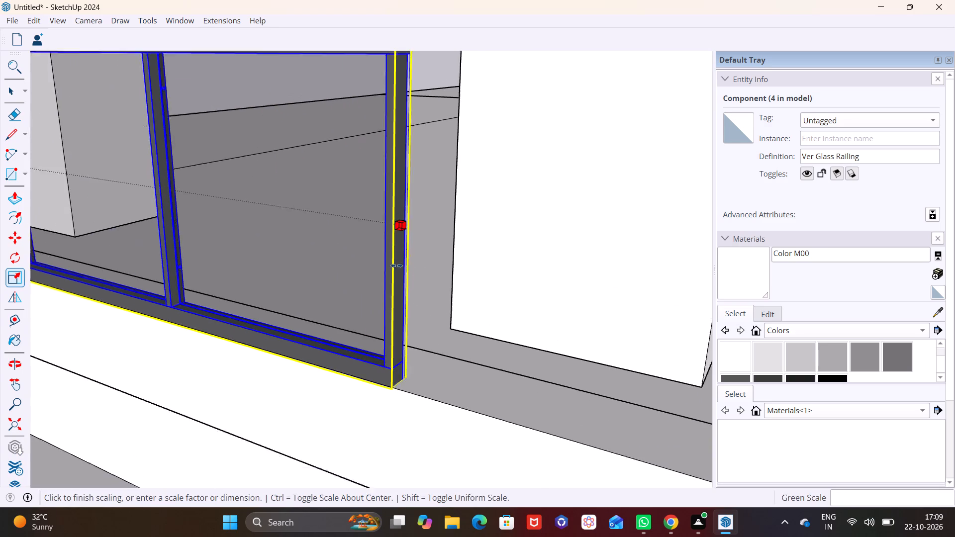
pyautogui.scroll(-14, 396, 266)
pyautogui.keyDown('shift'); pyautogui.moveTo(510, 305); pyautogui.dragTo(291, 279, button='middle'); pyautogui.keyUp('shift')
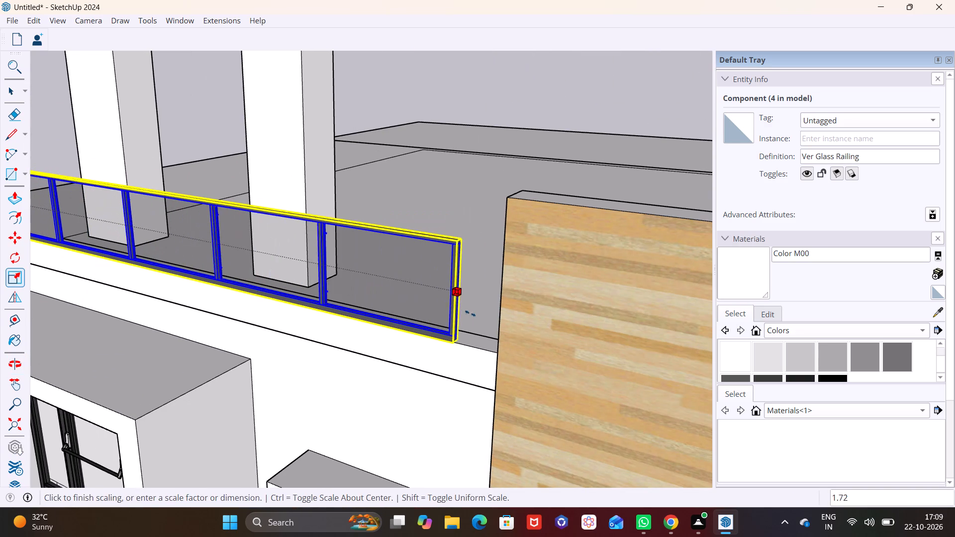
pyautogui.click(501, 320)
pyautogui.moveTo(424, 318); pyautogui.dragTo(608, 294, button='middle')
pyautogui.scroll(-3, 409, 300)
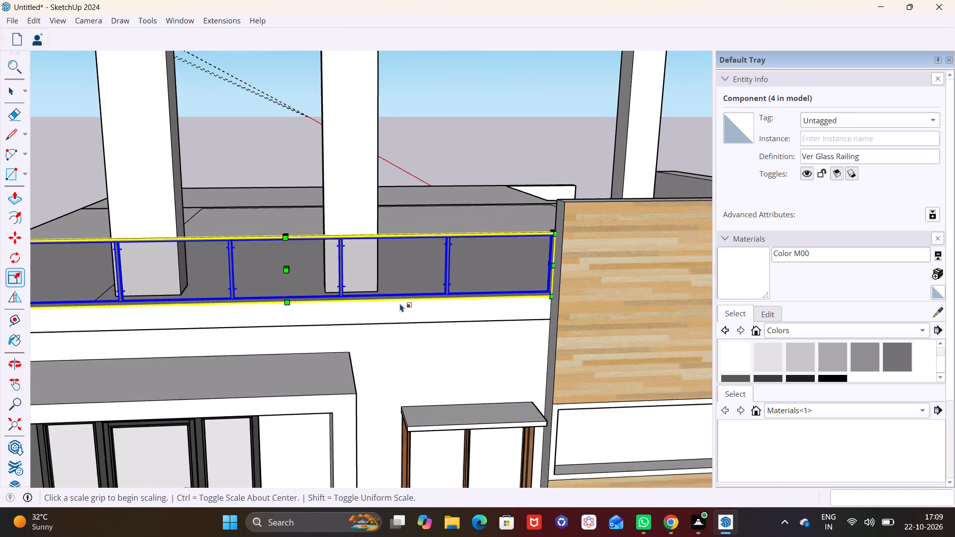
pyautogui.scroll(-3, 400, 303)
pyautogui.press('space')
pyautogui.click(389, 327)
# Examine the stretched roof railing at the brown wooden strip and the house's corner and adjoining facade.
pyautogui.scroll(6, 243, 298)
pyautogui.moveTo(58, 274); pyautogui.dragTo(273, 230, button='middle')
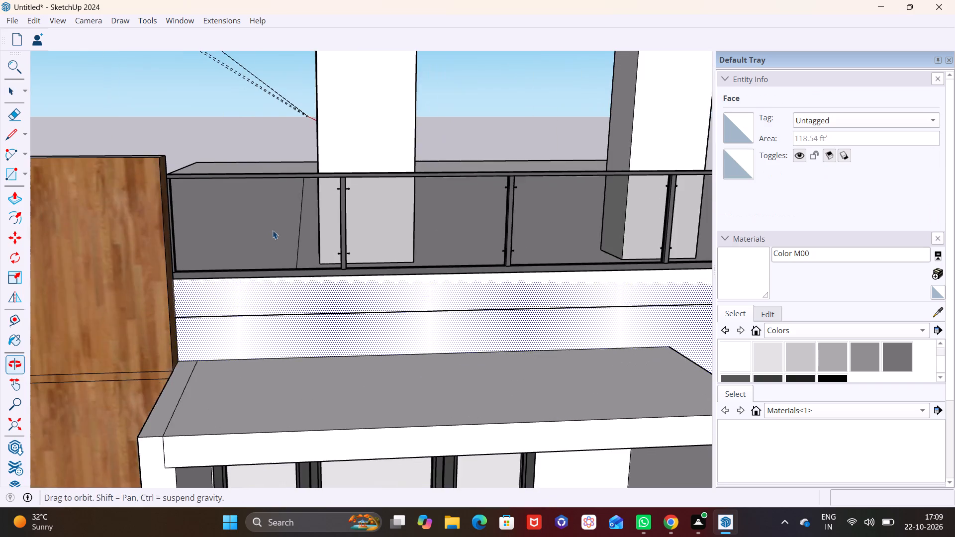
pyautogui.moveTo(240, 254); pyautogui.dragTo(48, 237, button='middle')
pyautogui.scroll(2, 256, 195)
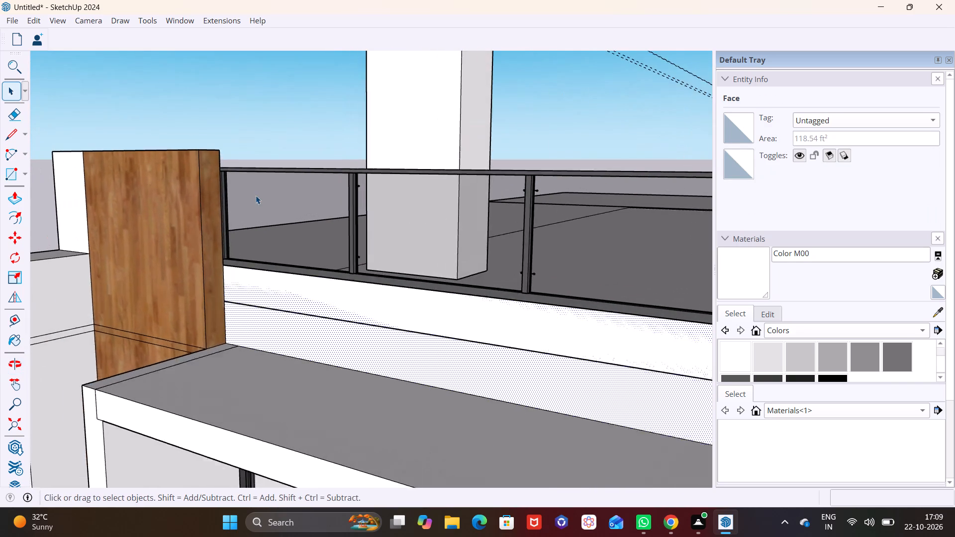
pyautogui.scroll(3, 256, 195)
pyautogui.scroll(-20, 221, 222)
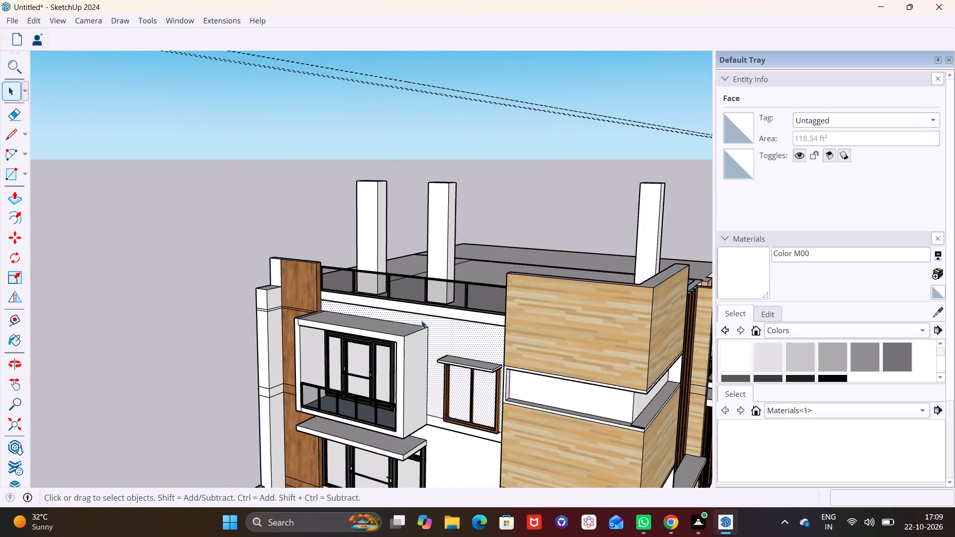
pyautogui.keyDown('shift'); pyautogui.moveTo(421, 320); pyautogui.dragTo(213, 265, button='middle'); pyautogui.keyUp('shift')
pyautogui.moveTo(365, 316); pyautogui.dragTo(296, 315, button='middle')
pyautogui.scroll(-3, 275, 308)
pyautogui.keyDown('shift'); pyautogui.moveTo(385, 333); pyautogui.dragTo(294, 333, button='middle'); pyautogui.keyUp('shift')
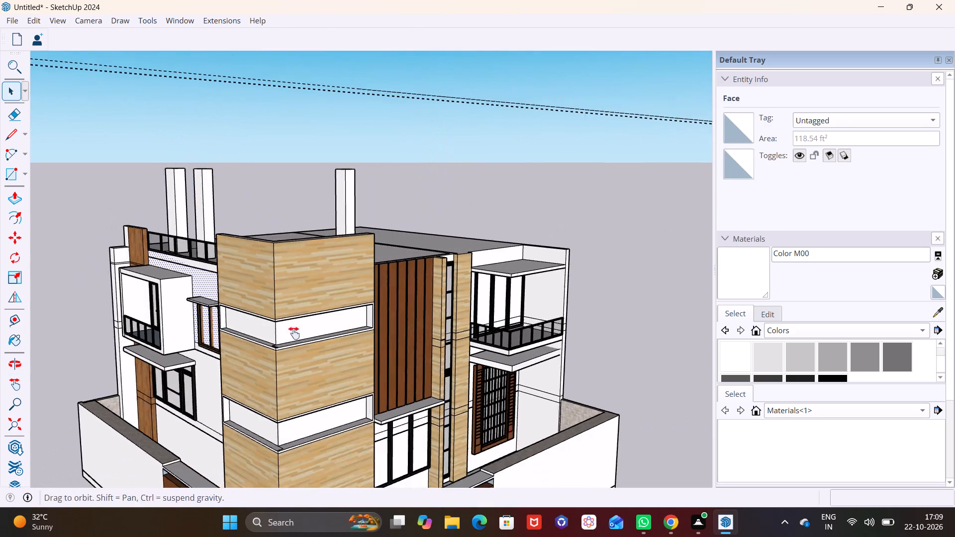
pyautogui.keyDown('shift'); pyautogui.moveTo(294, 333); pyautogui.dragTo(114, 329, button='middle'); pyautogui.keyUp('shift')
pyautogui.moveTo(222, 323); pyautogui.dragTo(65, 346, button='middle')
pyautogui.scroll(4, 150, 283)
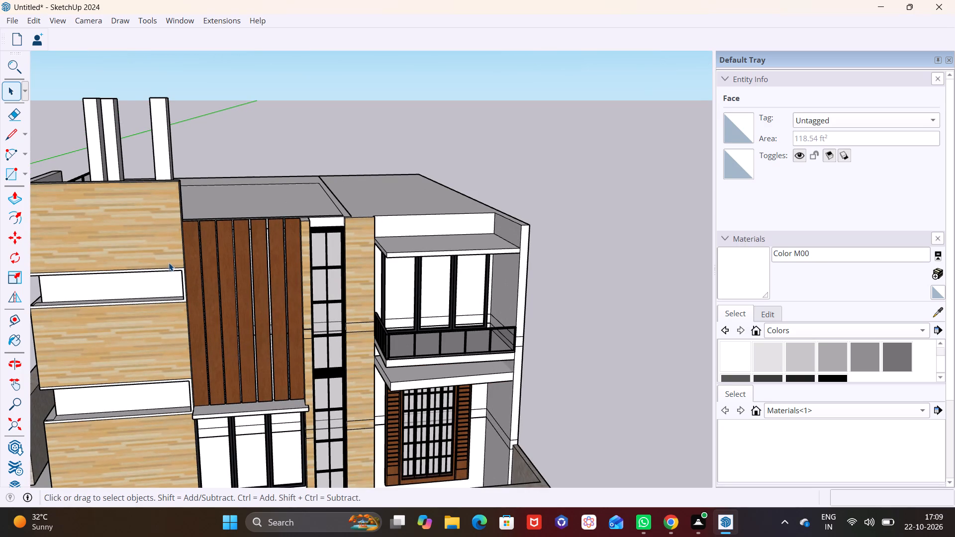
# Draw a rectangle over the top of the narrow light-wood pillar between the brown slats and the tall window.
pyautogui.keyDown('shift'); pyautogui.moveTo(201, 243); pyautogui.dragTo(209, 357, button='middle'); pyautogui.keyUp('shift')
pyautogui.scroll(1, 311, 338)
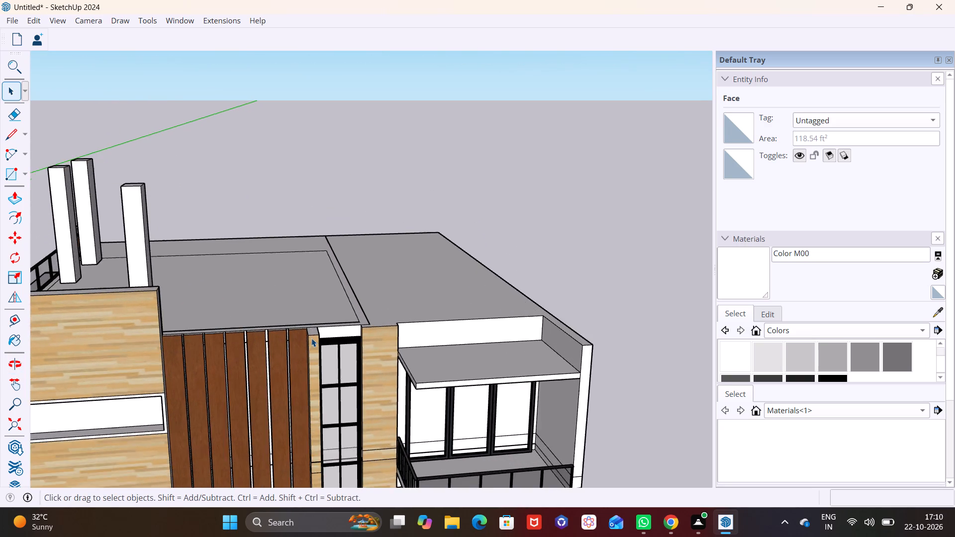
pyautogui.scroll(10, 311, 338)
pyautogui.moveTo(294, 333); pyautogui.dragTo(256, 328, button='middle')
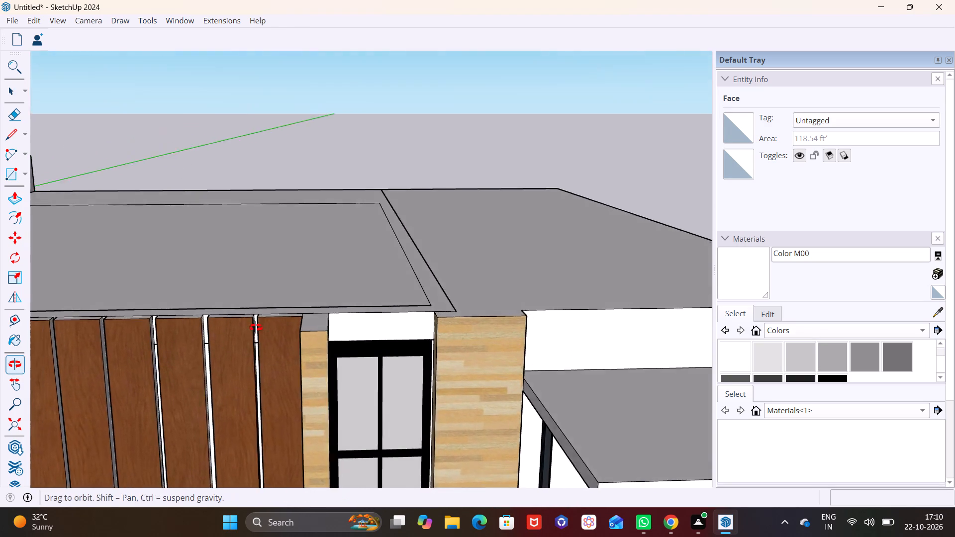
pyautogui.moveTo(256, 328); pyautogui.dragTo(226, 407, button='middle')
pyautogui.click(321, 316)
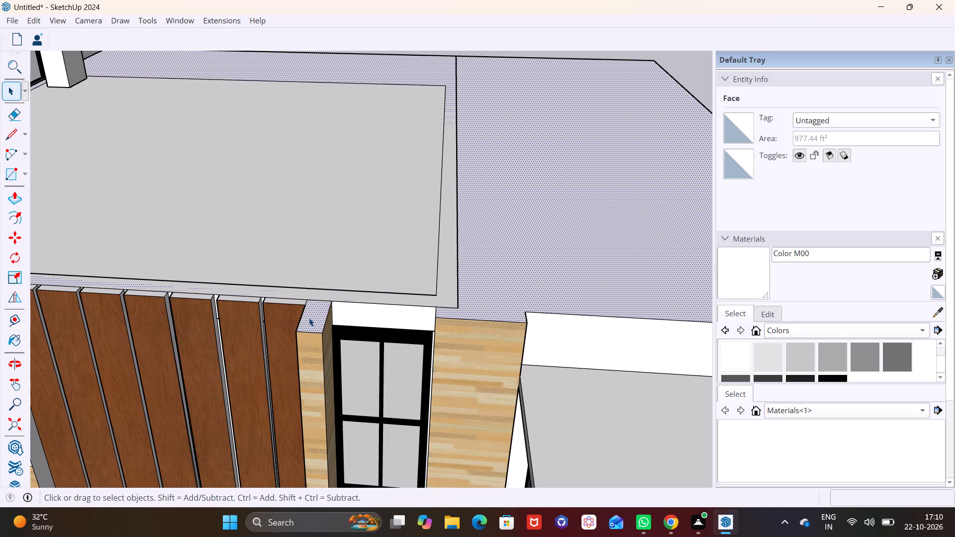
pyautogui.click(23, 170)
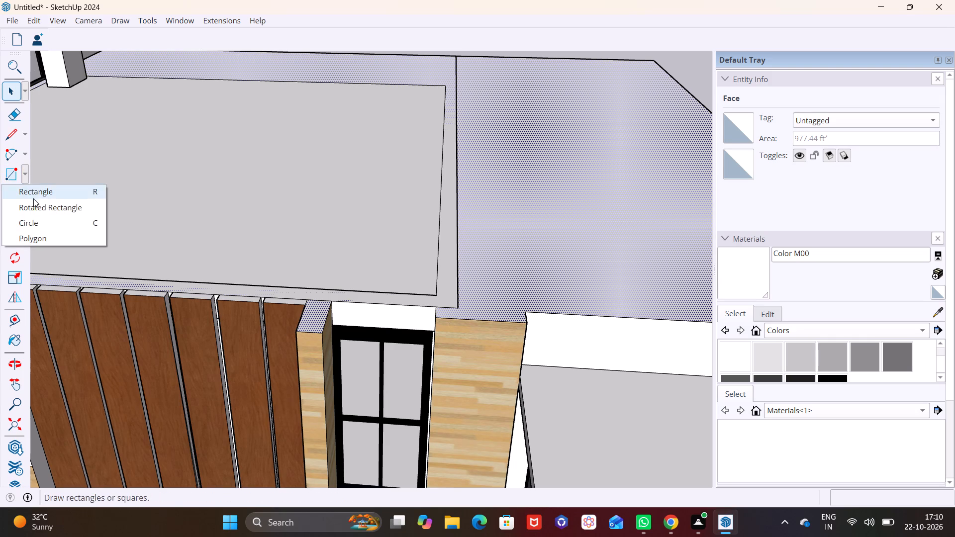
pyautogui.click(38, 192)
pyautogui.moveTo(327, 324); pyautogui.dragTo(335, 404, button='middle')
pyautogui.scroll(7, 308, 331)
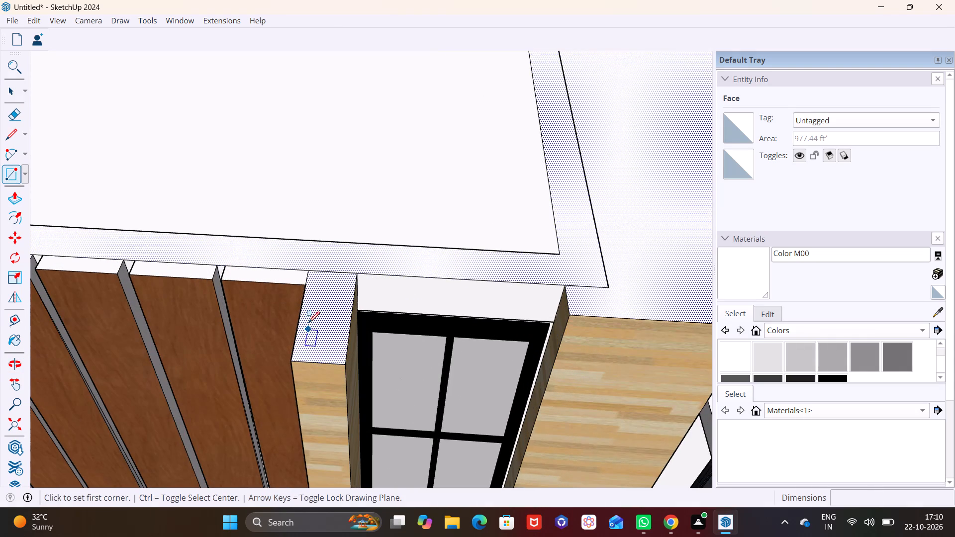
pyautogui.click(309, 270)
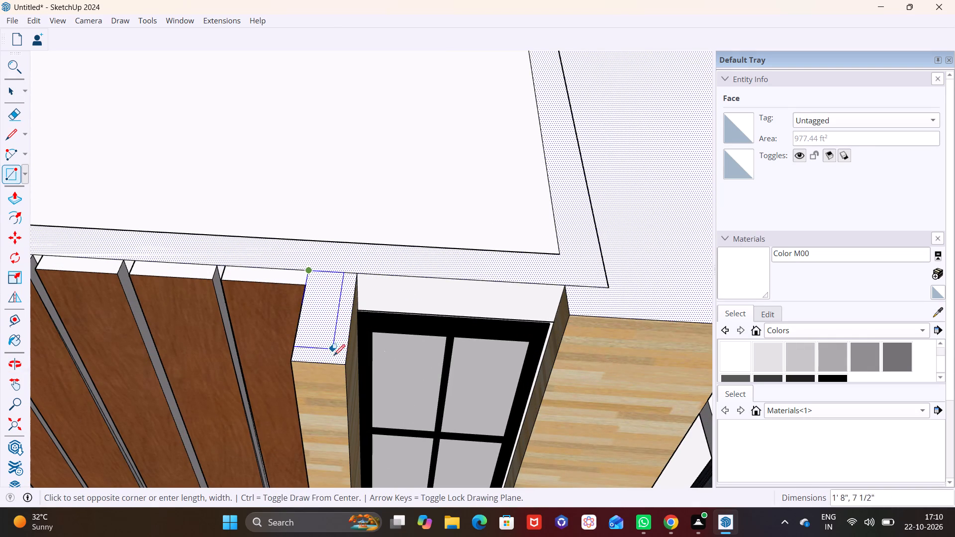
pyautogui.click(344, 363)
# Push/Pull the new rectangle upward so the narrow light-wood pillar rises about 2' 8" above the roof.
pyautogui.press('space')
pyautogui.click(330, 320)
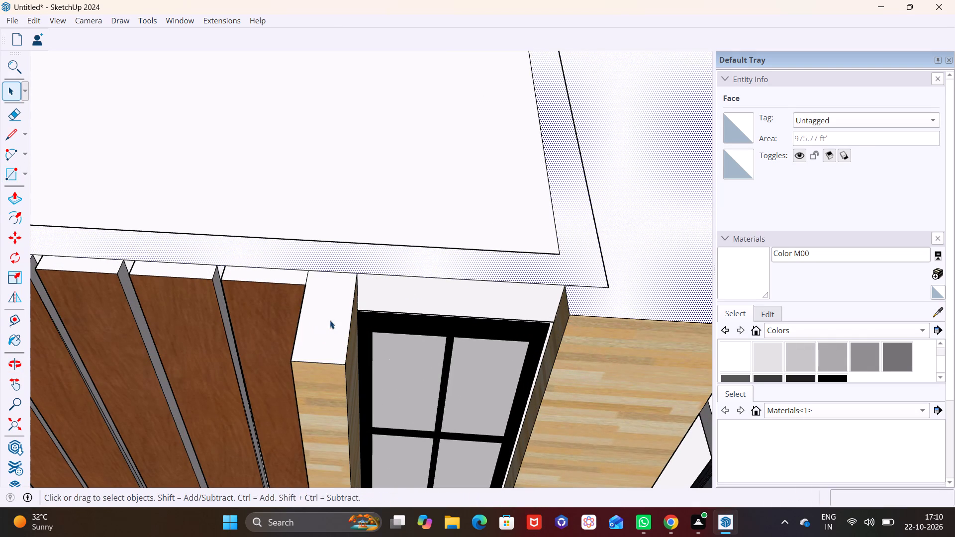
pyautogui.click(3, 213)
pyautogui.click(14, 200)
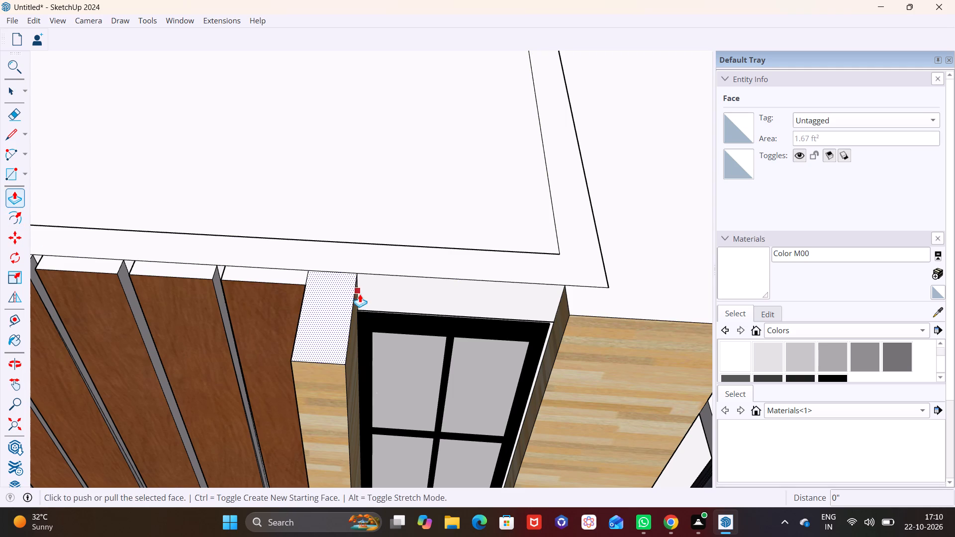
pyautogui.click(336, 310)
pyautogui.moveTo(312, 314); pyautogui.dragTo(304, 146)
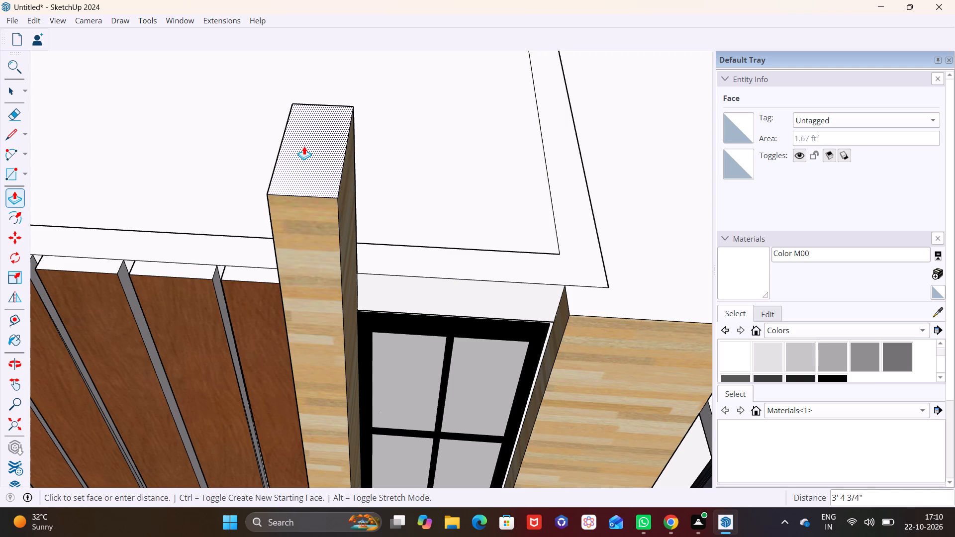
pyautogui.moveTo(304, 146); pyautogui.dragTo(304, 146)
pyautogui.click(302, 147)
pyautogui.moveTo(325, 302); pyautogui.dragTo(326, 289)
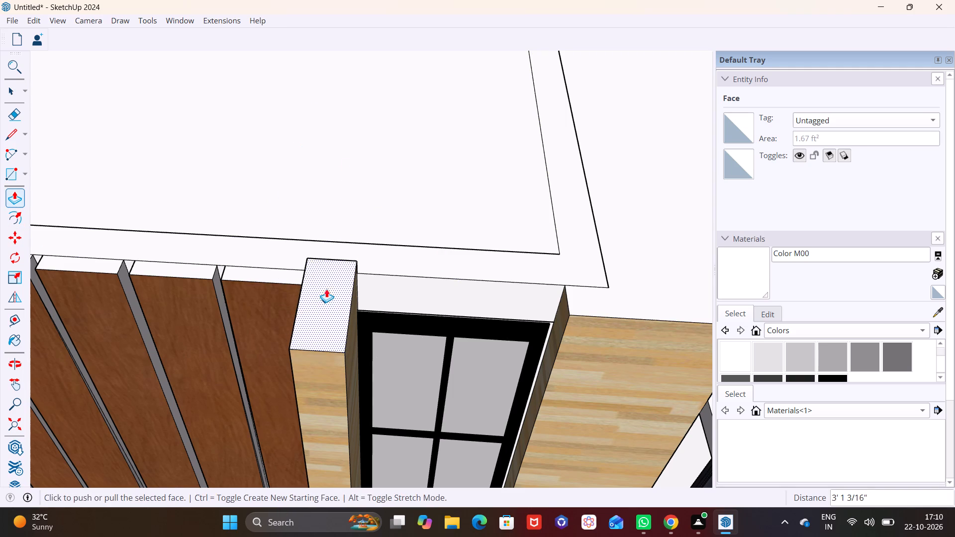
pyautogui.moveTo(326, 289); pyautogui.dragTo(324, 256)
pyautogui.moveTo(313, 284); pyautogui.dragTo(308, 188)
pyautogui.click(307, 187)
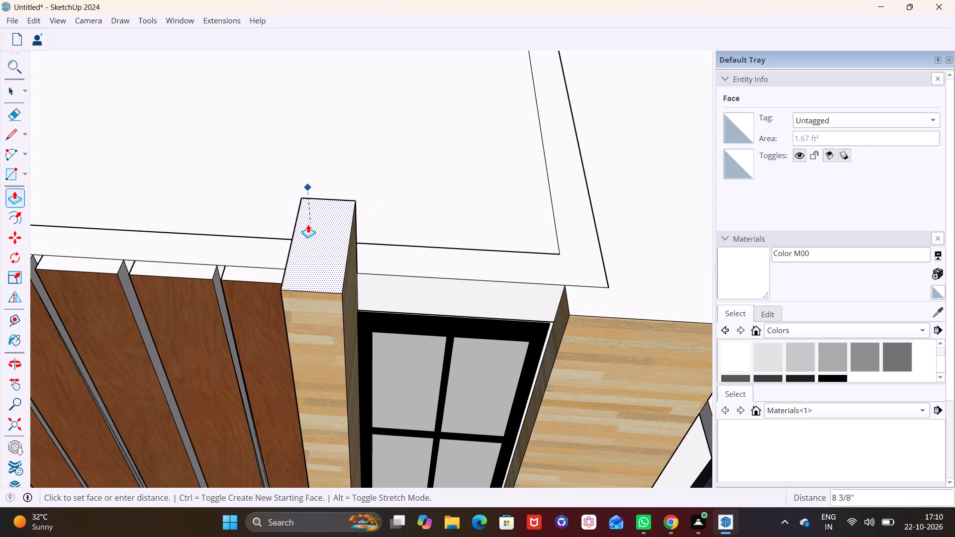
pyautogui.click(305, 170)
# Draw a rectangle about 2' 11 7/8" by 8" over the top of the wide light-wood pillar beside the tall window.
pyautogui.scroll(-6, 370, 292)
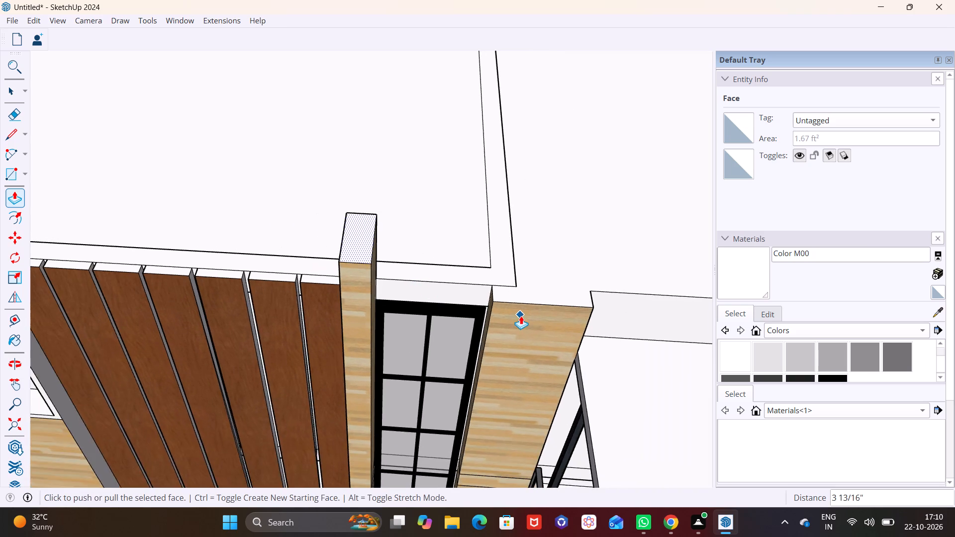
pyautogui.keyDown('shift'); pyautogui.moveTo(518, 316); pyautogui.dragTo(251, 350, button='middle'); pyautogui.keyUp('shift')
pyautogui.scroll(6, 241, 338)
pyautogui.click(25, 179)
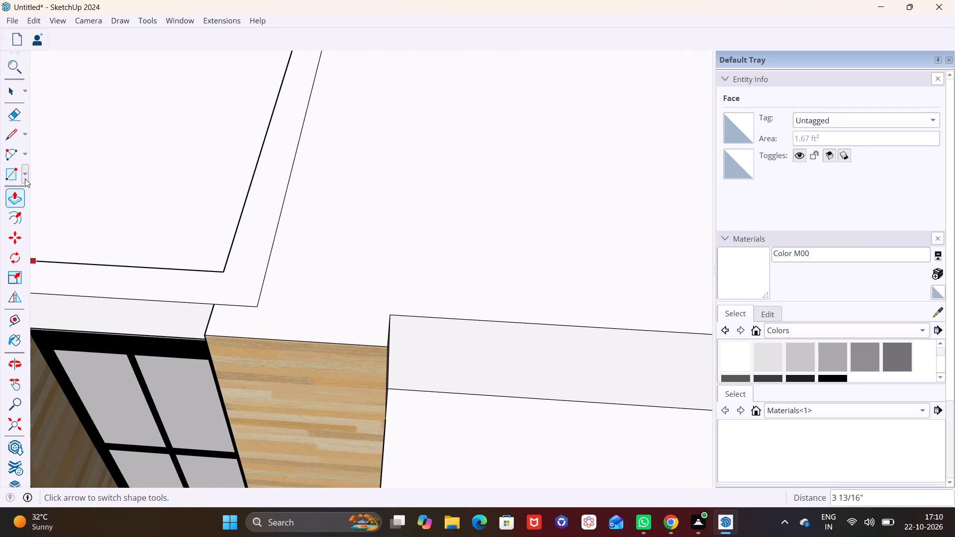
pyautogui.click(33, 190)
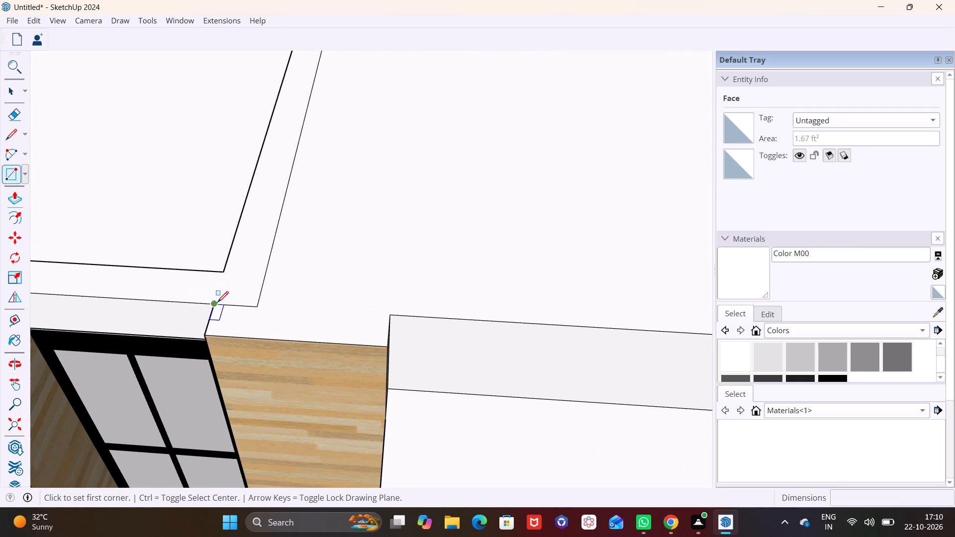
pyautogui.click(217, 302)
pyautogui.click(386, 346)
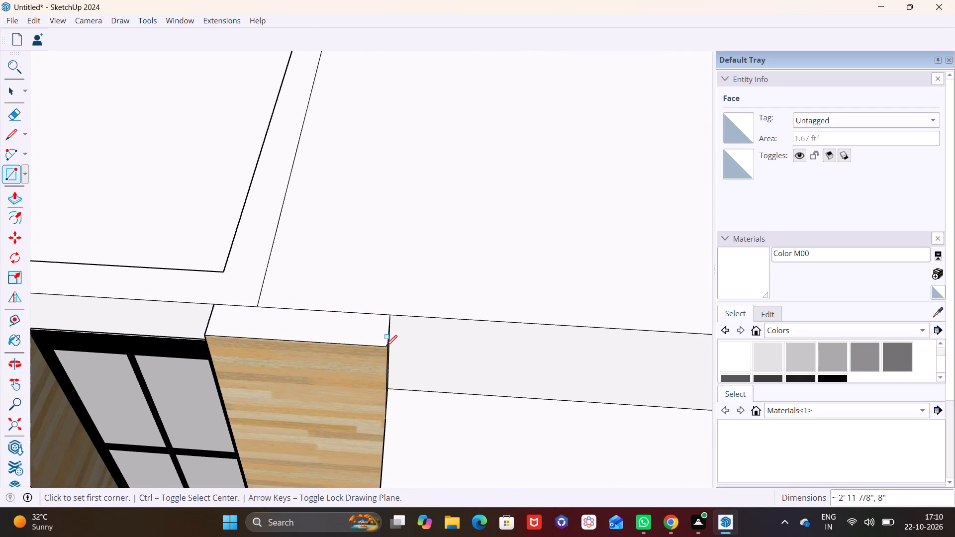
# Push/Pull the wide pillar's top rectangle up about 2' 8 3/16", level with the top of the narrow pillar.
pyautogui.press('space')
pyautogui.click(328, 329)
pyautogui.click(9, 200)
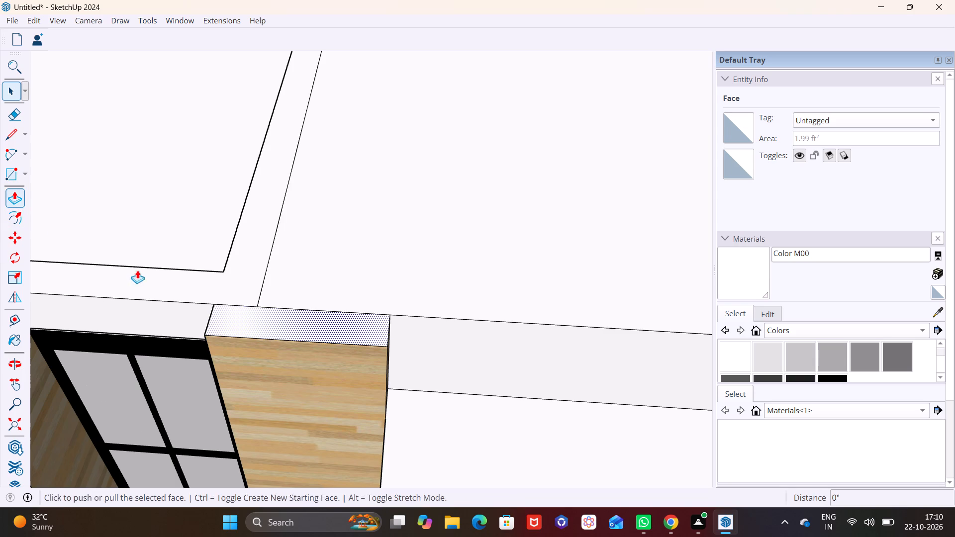
pyautogui.click(318, 329)
pyautogui.scroll(-8, 296, 247)
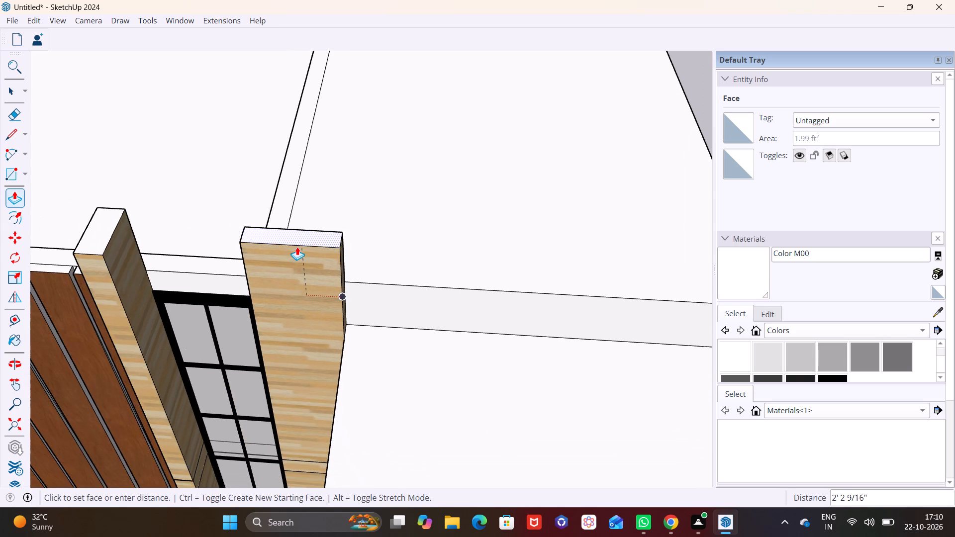
pyautogui.click(111, 227)
# Examine the two raised light-wood pillars and the roof edge above the tall window from several angles.
pyautogui.moveTo(194, 311); pyautogui.dragTo(300, 185, button='middle')
pyautogui.moveTo(308, 261); pyautogui.dragTo(302, 185, button='middle')
pyautogui.scroll(6, 244, 225)
pyautogui.moveTo(229, 276); pyautogui.dragTo(233, 133, button='middle')
pyautogui.moveTo(250, 223); pyautogui.dragTo(200, 305, button='middle')
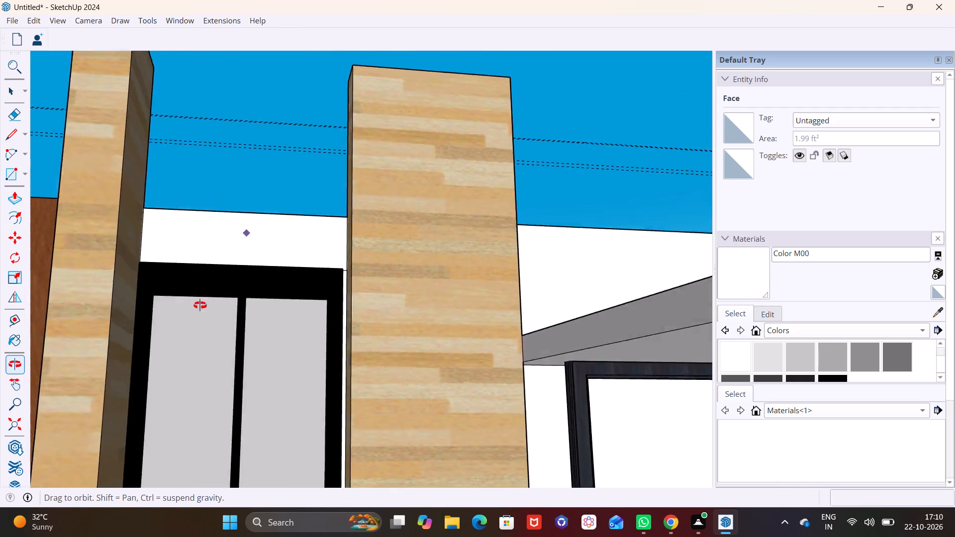
pyautogui.moveTo(200, 305); pyautogui.dragTo(140, 380, button='middle')
pyautogui.scroll(-2, 177, 348)
pyautogui.keyDown('shift'); pyautogui.moveTo(180, 343); pyautogui.dragTo(156, 452, button='middle'); pyautogui.keyUp('shift')
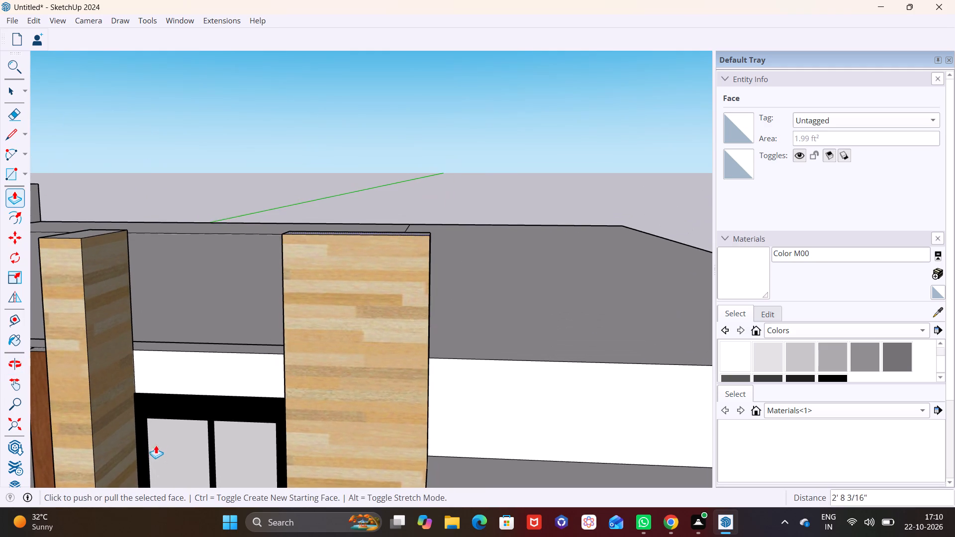
# Scale the upper tall window upward by about 1.06 so its top reaches the roof edge between the two light-wood pillars.
pyautogui.scroll(2, 163, 422)
pyautogui.click(212, 407)
pyautogui.press('space')
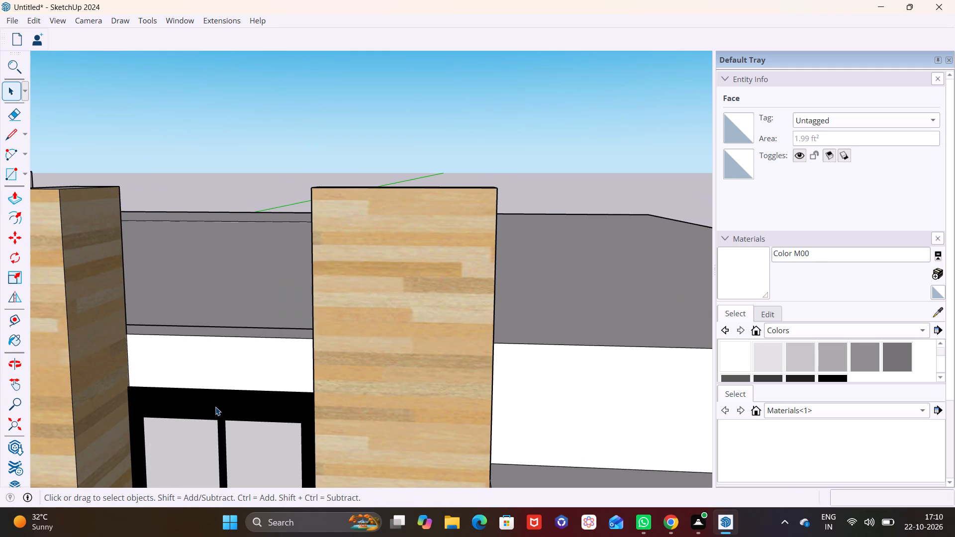
pyautogui.click(215, 407)
pyautogui.click(11, 274)
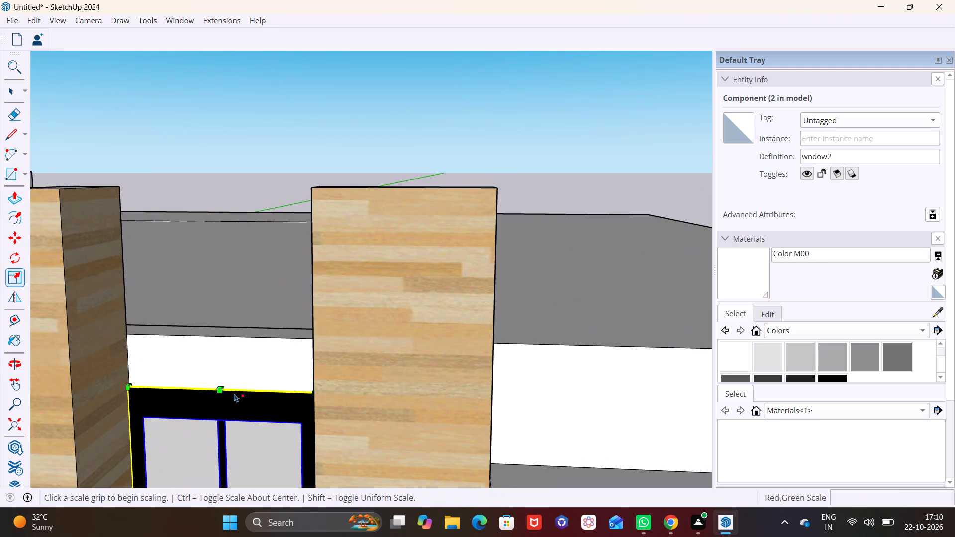
pyautogui.moveTo(223, 388); pyautogui.dragTo(235, 245)
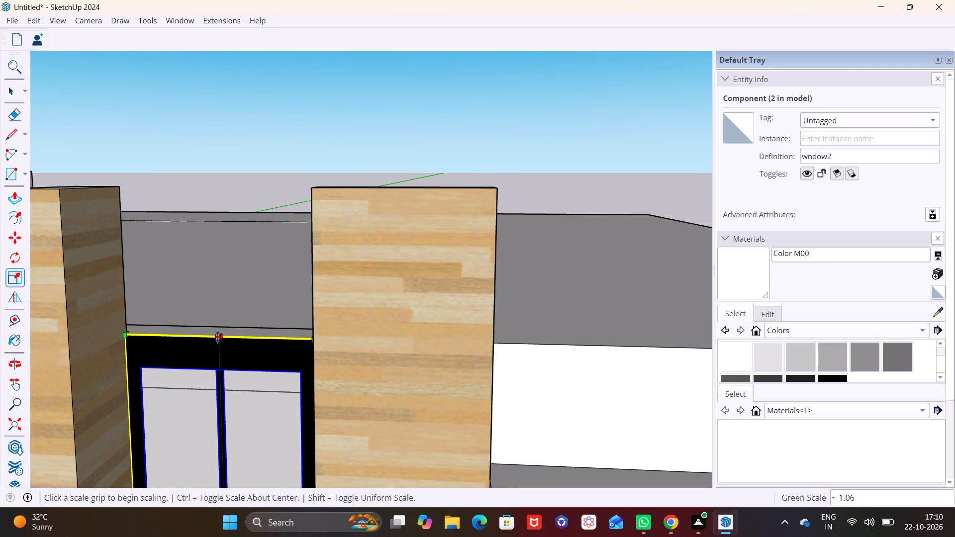
pyautogui.moveTo(217, 337); pyautogui.dragTo(218, 268)
pyautogui.moveTo(217, 341); pyautogui.dragTo(219, 314)
pyautogui.moveTo(229, 358); pyautogui.dragTo(164, 440, button='middle')
pyautogui.scroll(7, 199, 310)
pyautogui.moveTo(274, 311); pyautogui.dragTo(284, 279)
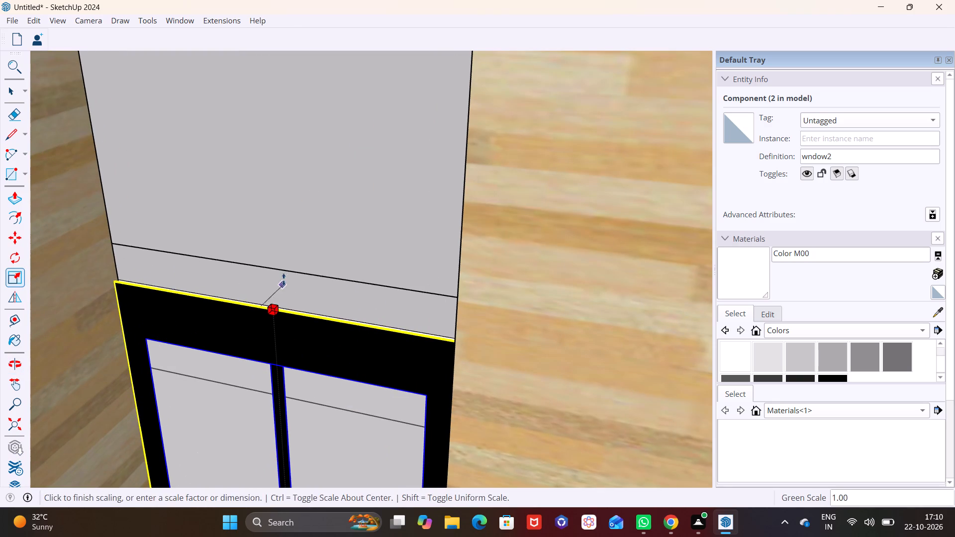
pyautogui.moveTo(284, 279); pyautogui.dragTo(286, 258)
pyautogui.scroll(-20, 283, 303)
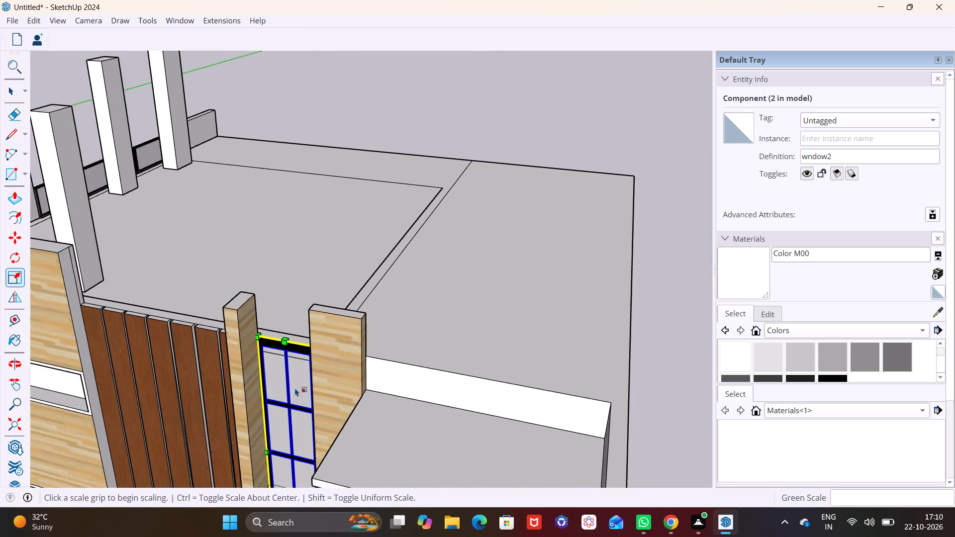
# Move the upper tall window straight up until its top corner meets the top of the narrow light-wood pillar.
pyautogui.moveTo(302, 378); pyautogui.dragTo(440, 251, button='middle')
pyautogui.scroll(5, 453, 300)
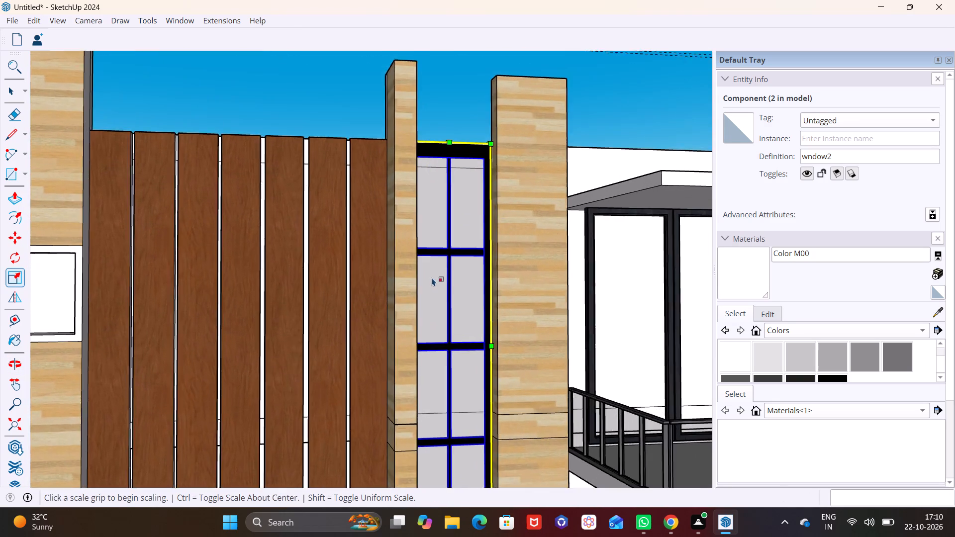
pyautogui.moveTo(431, 270); pyautogui.dragTo(208, 349, button='middle')
pyautogui.press('m')
pyautogui.scroll(2, 201, 266)
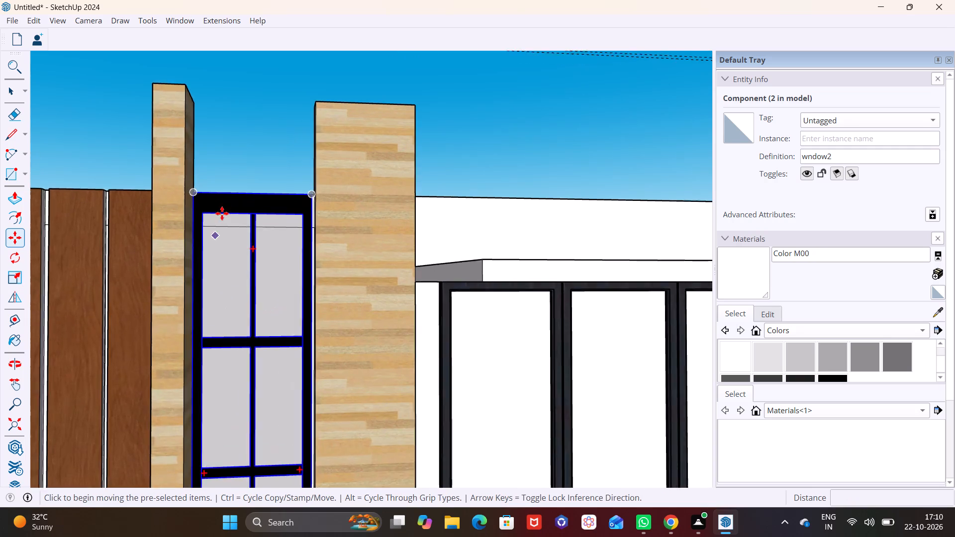
pyautogui.scroll(2, 222, 213)
pyautogui.click(188, 191)
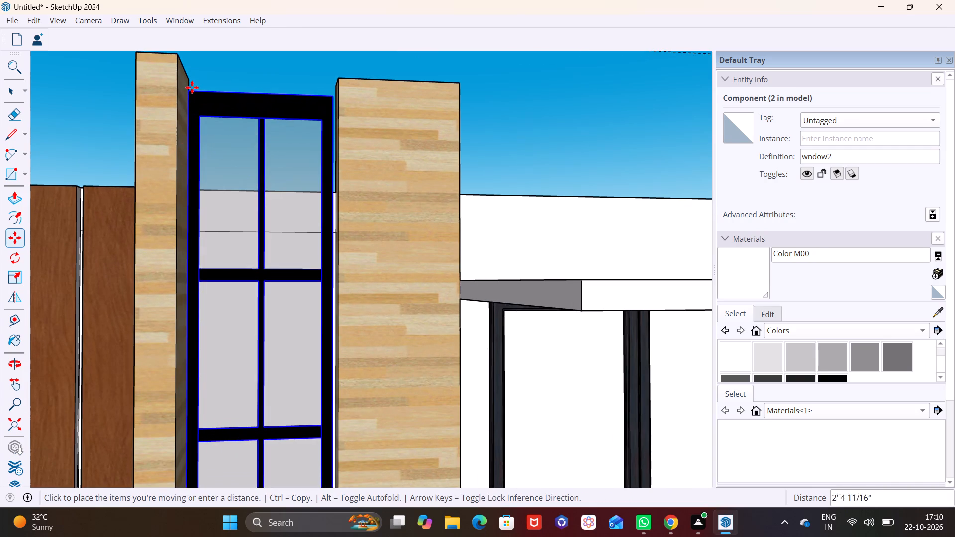
pyautogui.click(192, 75)
pyautogui.scroll(-4, 252, 237)
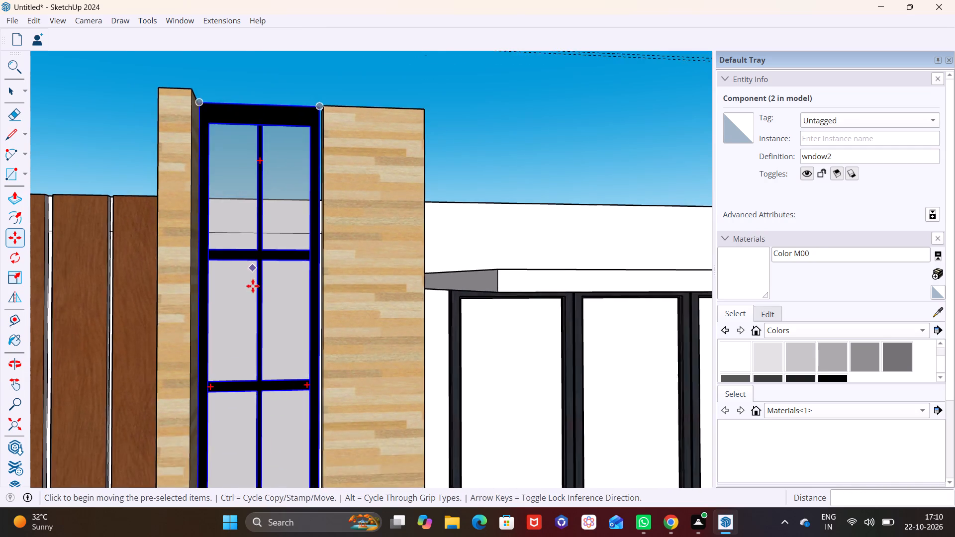
# Scale the lower tall window upward by about 1.18 so its top meets the bottom of the upper window.
pyautogui.scroll(-8, 253, 286)
pyautogui.moveTo(258, 380); pyautogui.dragTo(350, 163, button='middle')
pyautogui.scroll(4, 347, 269)
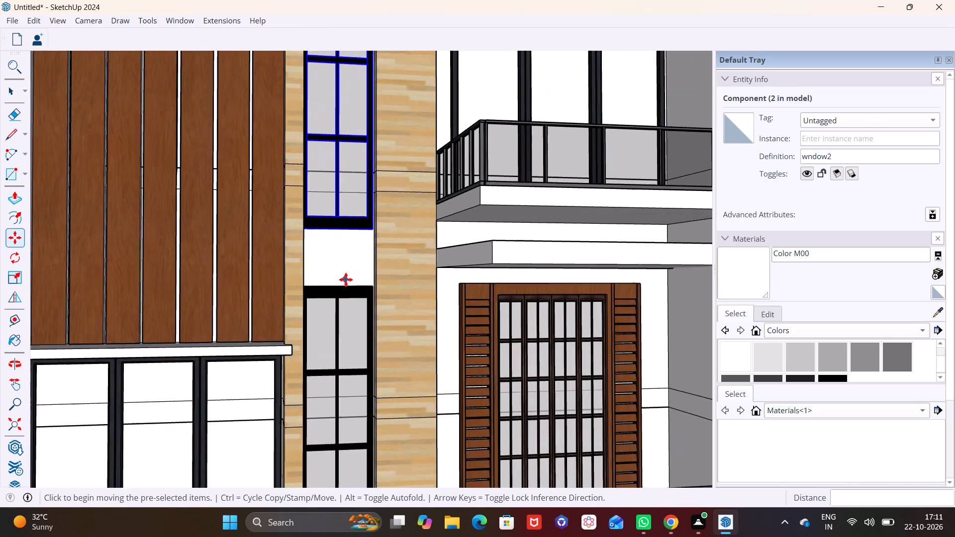
pyautogui.scroll(3, 346, 279)
pyautogui.press('space')
pyautogui.click(337, 298)
pyautogui.click(14, 278)
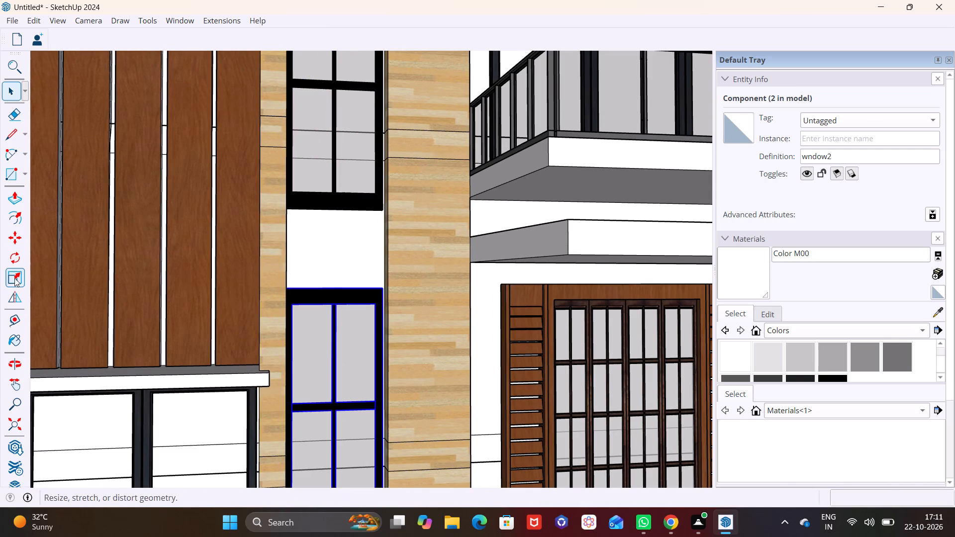
pyautogui.moveTo(335, 287); pyautogui.dragTo(339, 208)
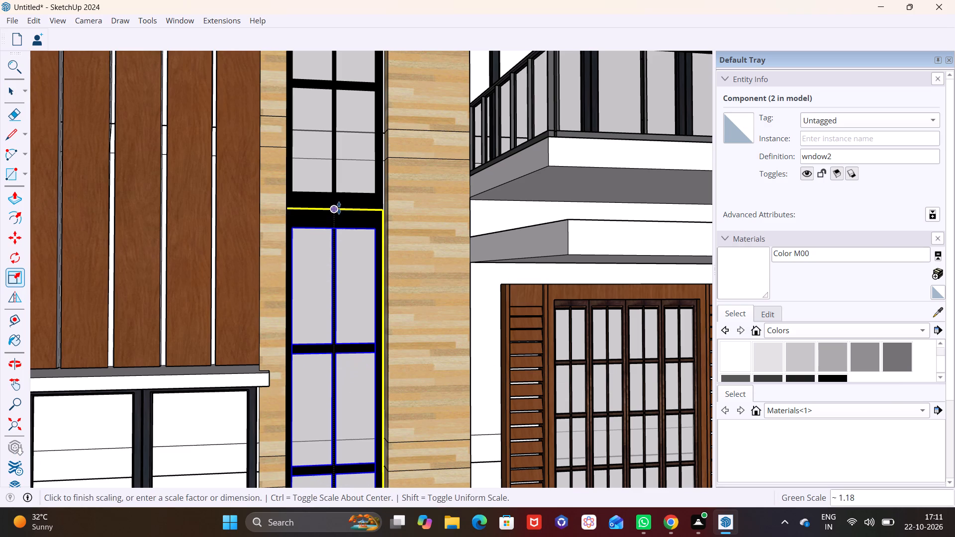
pyautogui.moveTo(339, 208); pyautogui.dragTo(339, 207)
pyautogui.press('space')
pyautogui.click(431, 268)
# Push/Pull the narrow light-wood pillar's top face up 1' 3 1/8", level with the top of the wood-clad corner block.
pyautogui.scroll(-11, 349, 284)
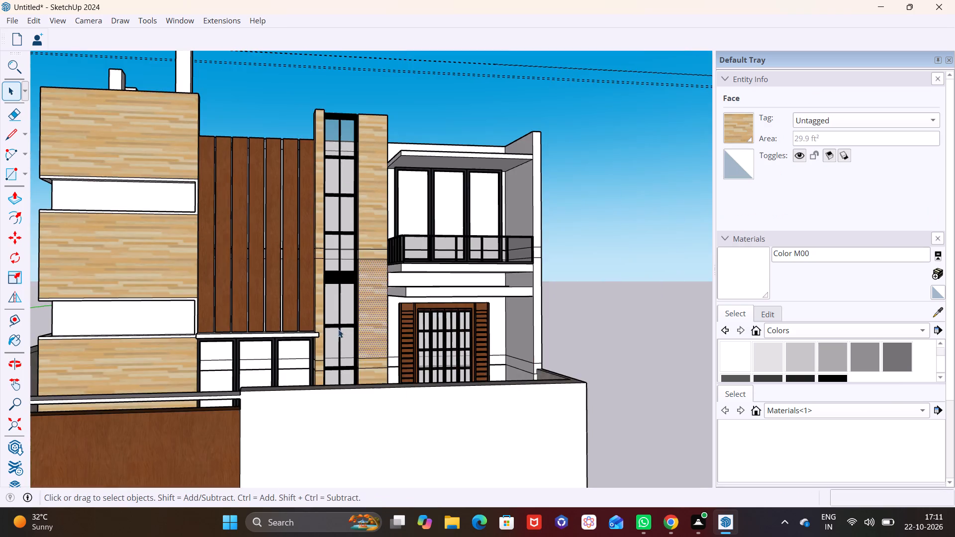
pyautogui.moveTo(328, 295); pyautogui.dragTo(434, 334, button='middle')
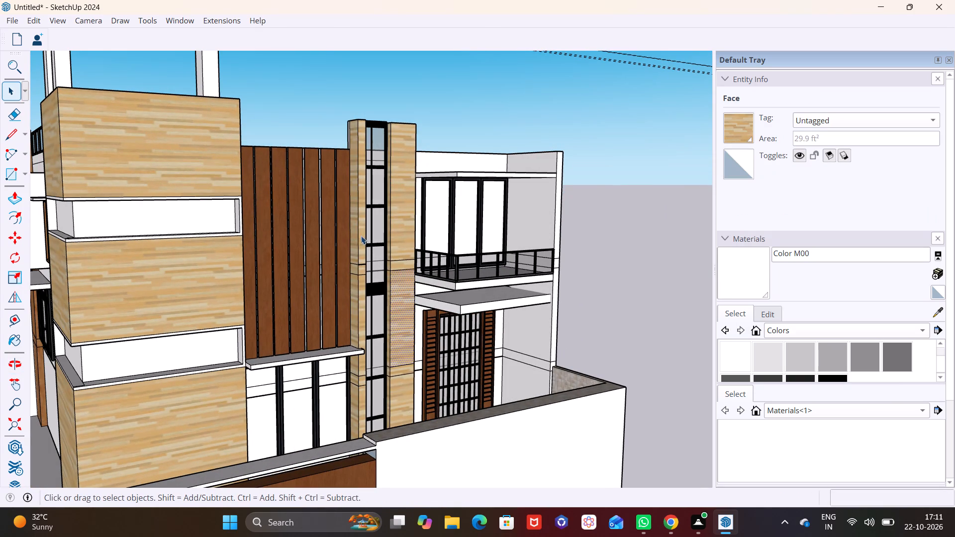
pyautogui.moveTo(376, 240); pyautogui.dragTo(387, 262, button='middle')
pyautogui.keyDown('shift'); pyautogui.moveTo(378, 122); pyautogui.dragTo(307, 211, button='middle'); pyautogui.keyUp('shift')
pyautogui.moveTo(304, 208); pyautogui.dragTo(224, 315, button='middle')
pyautogui.scroll(4, 281, 244)
pyautogui.click(274, 221)
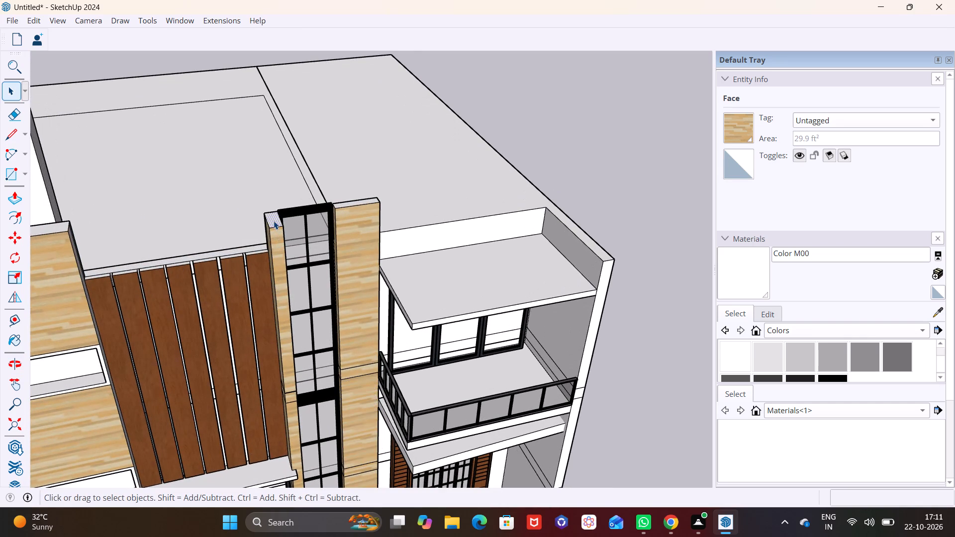
pyautogui.scroll(-3, 146, 210)
pyautogui.moveTo(157, 232); pyautogui.dragTo(256, 220, button='middle')
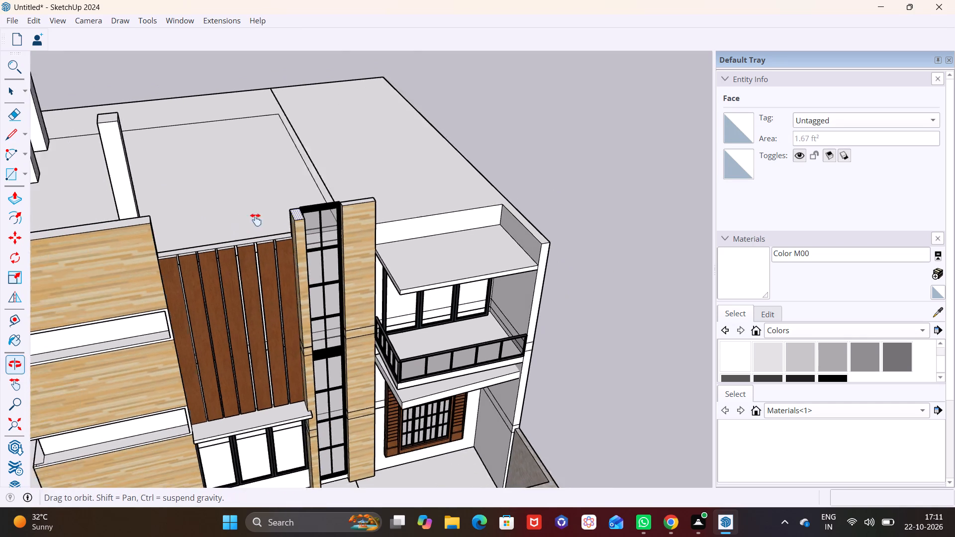
pyautogui.moveTo(256, 220); pyautogui.dragTo(309, 211, button='middle')
pyautogui.moveTo(56, 291); pyautogui.dragTo(65, 271, button='middle')
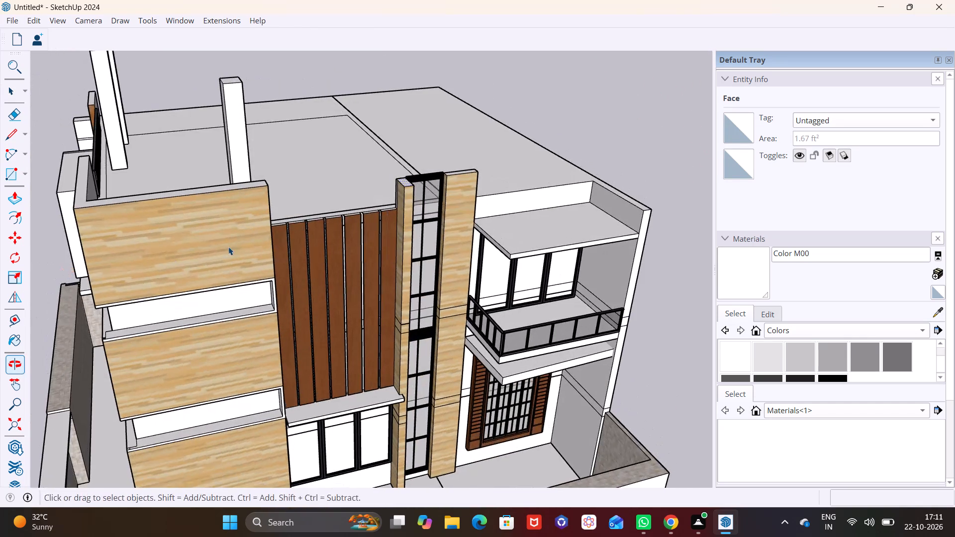
pyautogui.click(404, 182)
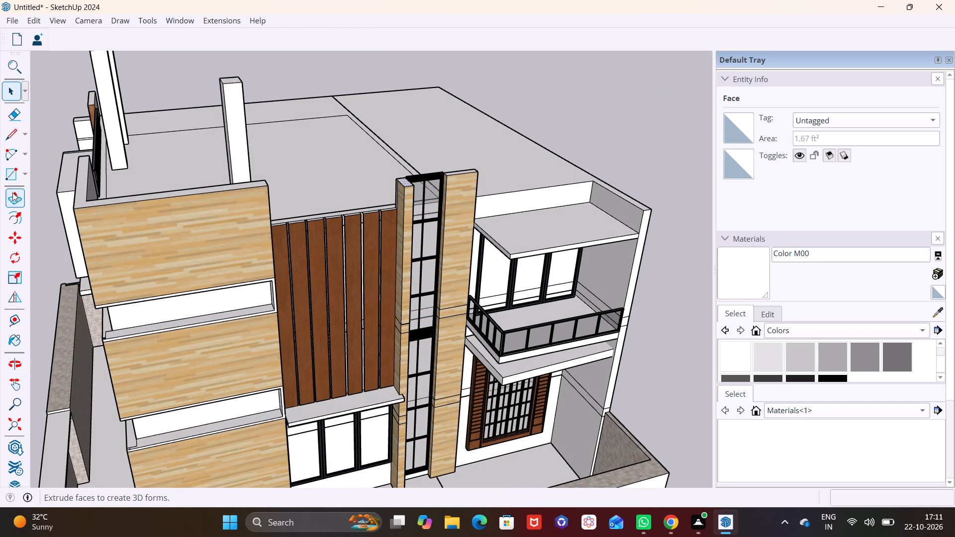
pyautogui.click(12, 192)
pyautogui.click(404, 182)
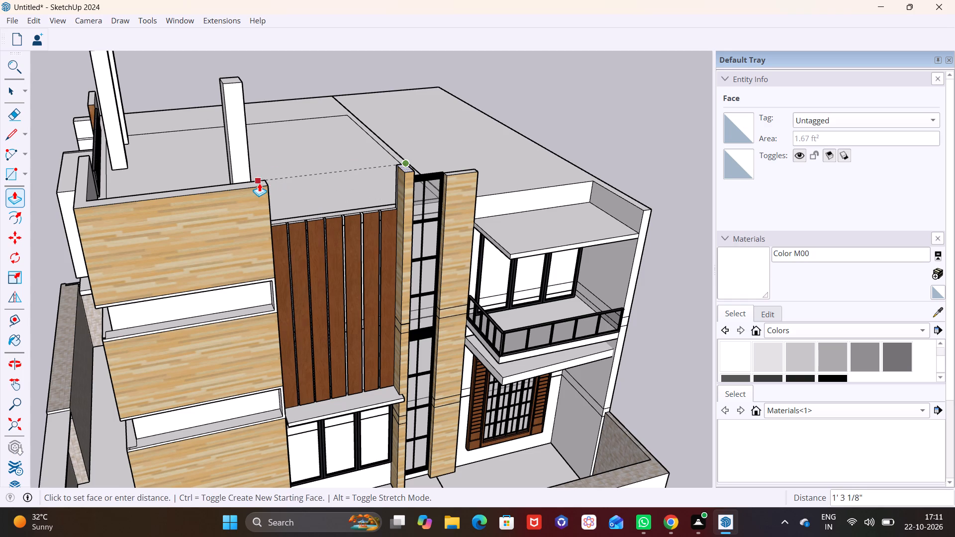
pyautogui.click(260, 184)
# Push/Pull the wide light-wood pillar's top face up 1' 3 1/8", level with the top of the narrow pillar.
pyautogui.moveTo(401, 199); pyautogui.dragTo(208, 239, button='middle')
pyautogui.scroll(5, 429, 197)
pyautogui.press('space')
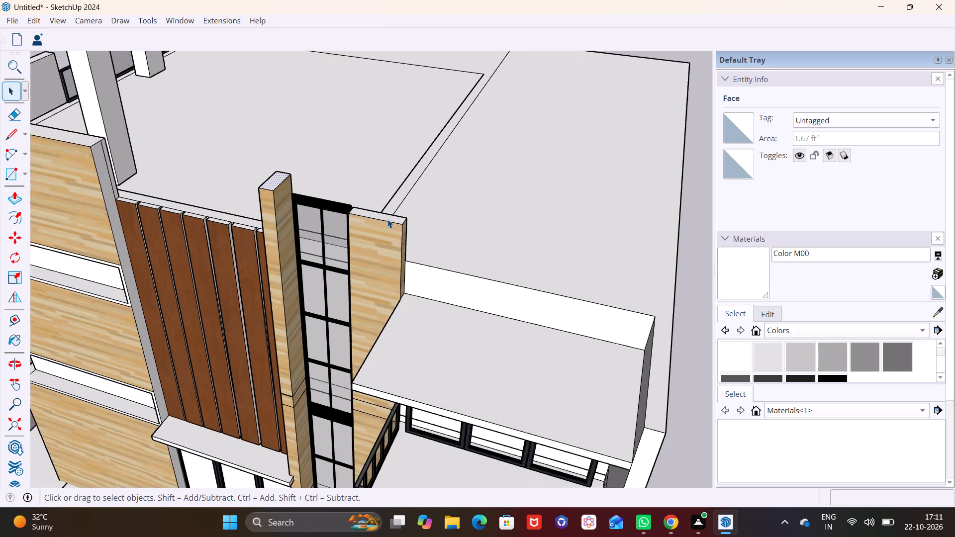
pyautogui.click(380, 216)
pyautogui.click(13, 200)
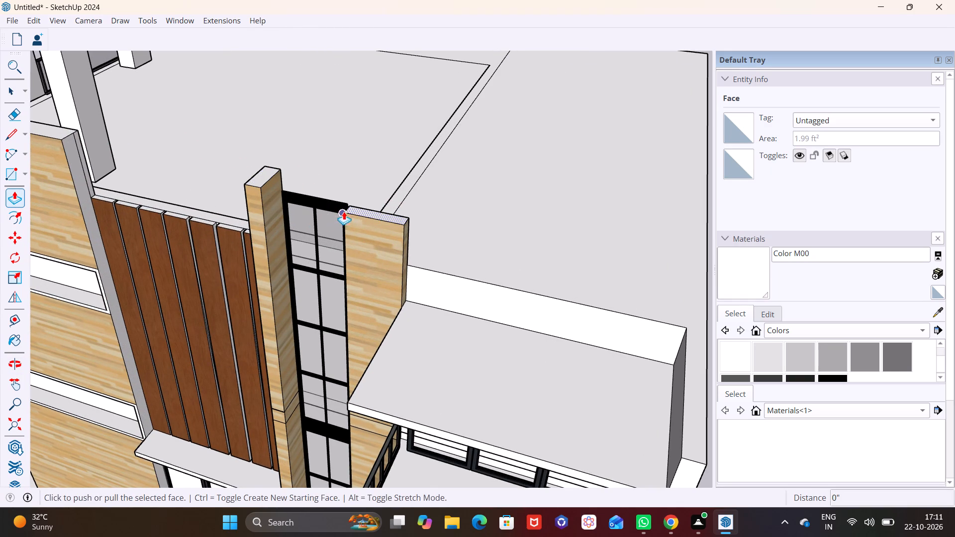
pyautogui.click(367, 211)
pyautogui.click(275, 171)
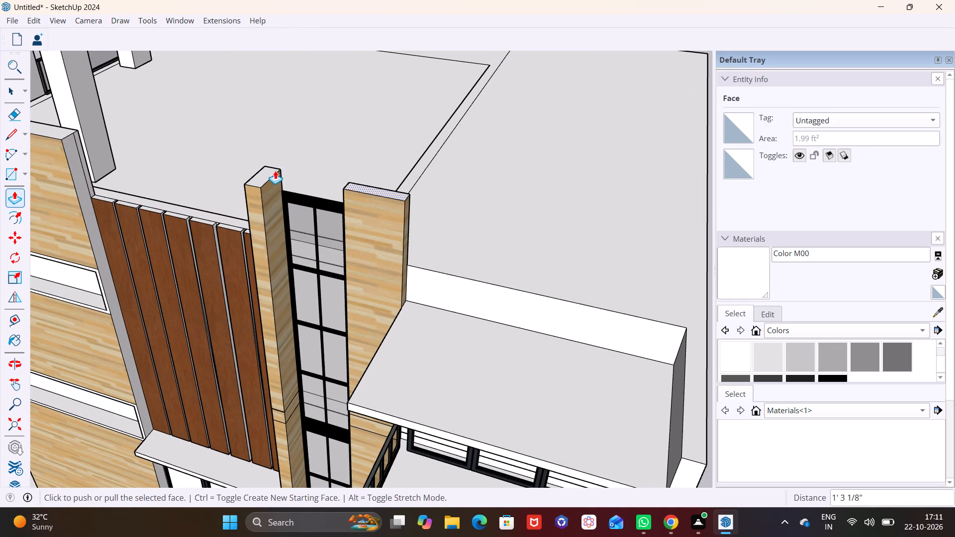
# Move the upper tall window up from its top corner to the top of the raised narrow pillar.
pyautogui.scroll(5, 304, 216)
pyautogui.press('m')
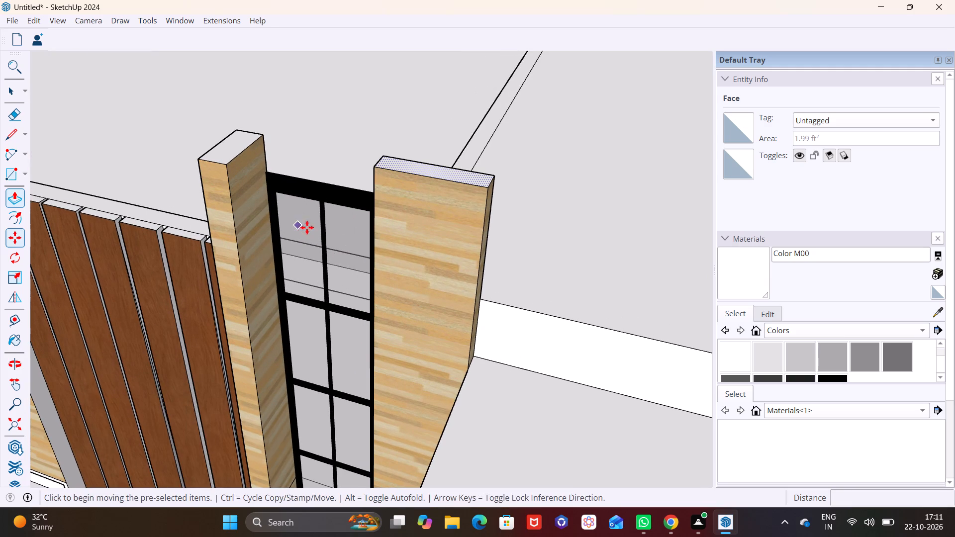
pyautogui.click(322, 219)
pyautogui.press('space')
pyautogui.press('m')
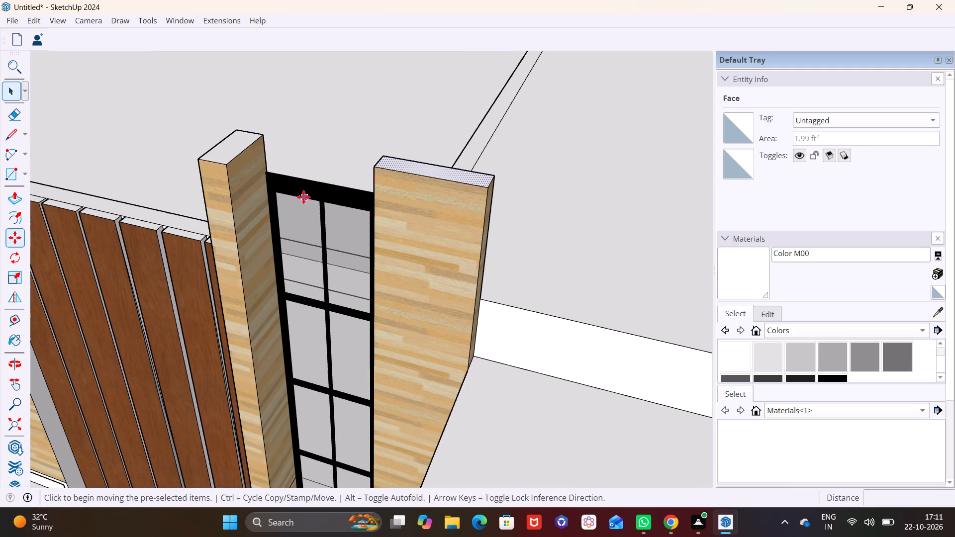
pyautogui.press('space')
pyautogui.click(315, 194)
pyautogui.press('m')
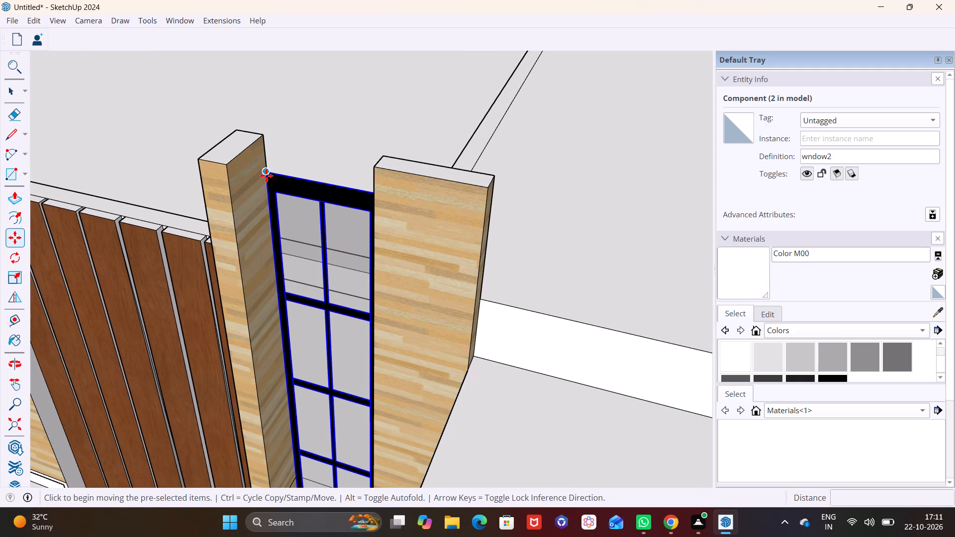
pyautogui.click(266, 172)
pyautogui.click(260, 141)
# Scale the lower tall window upward to close the gap below the raised upper window.
pyautogui.scroll(-2, 325, 289)
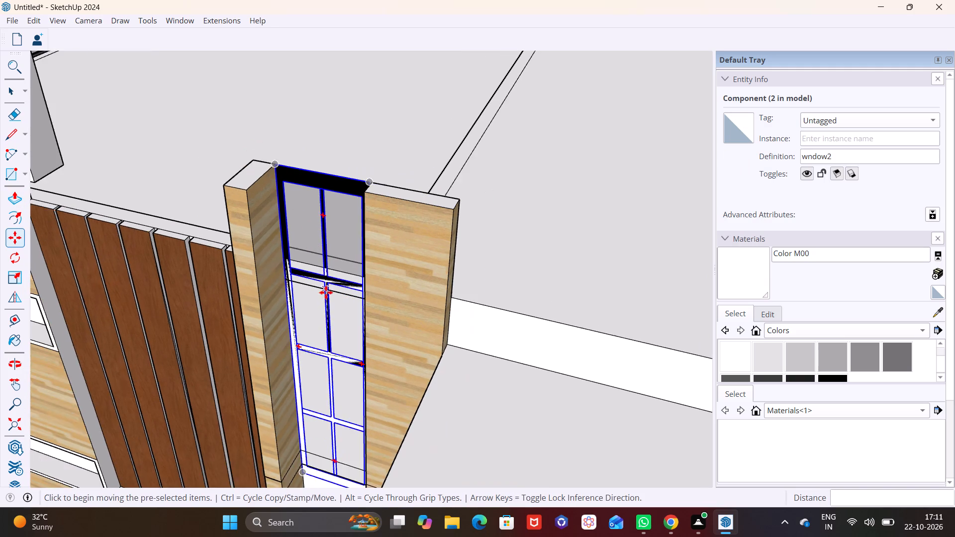
pyautogui.scroll(-4, 326, 292)
pyautogui.moveTo(344, 355); pyautogui.dragTo(419, 223, button='middle')
pyautogui.scroll(3, 392, 340)
pyautogui.moveTo(399, 341); pyautogui.dragTo(399, 314, button='middle')
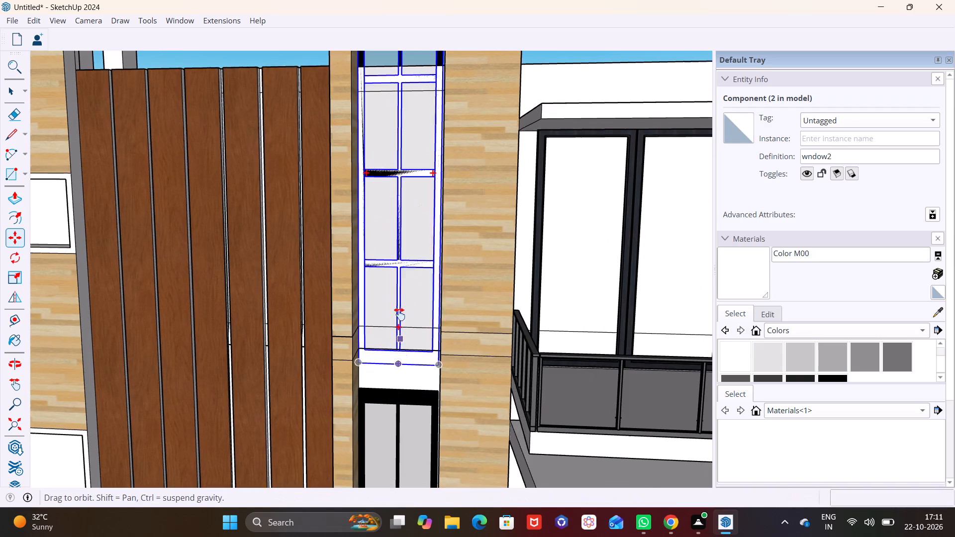
pyautogui.moveTo(399, 314); pyautogui.dragTo(391, 248, button='middle')
pyautogui.press('space')
pyautogui.click(388, 306)
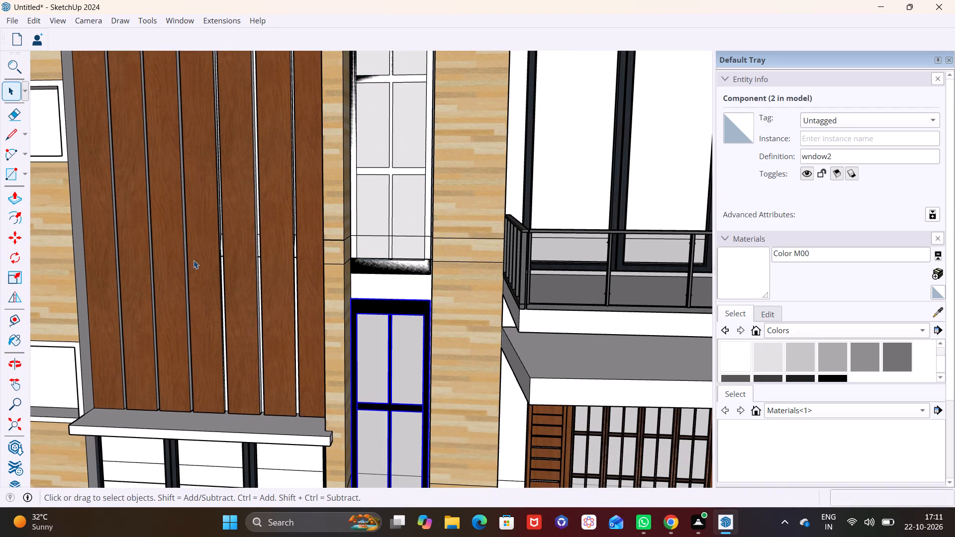
pyautogui.click(13, 274)
pyautogui.moveTo(389, 300); pyautogui.dragTo(393, 285)
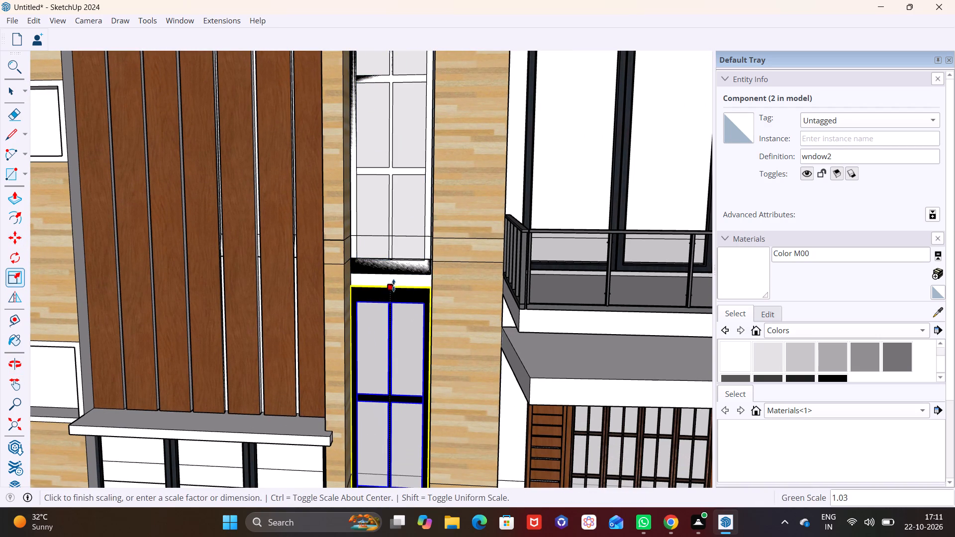
pyautogui.moveTo(393, 285); pyautogui.dragTo(395, 275)
pyautogui.press('space')
pyautogui.click(455, 310)
# Move the upper tall window about 6 1/4" outward along the green axis so its frame stands clear of the wall face.
pyautogui.moveTo(459, 312); pyautogui.dragTo(333, 414, button='middle')
pyautogui.scroll(-6, 359, 303)
pyautogui.moveTo(366, 159); pyautogui.dragTo(400, 179, button='middle')
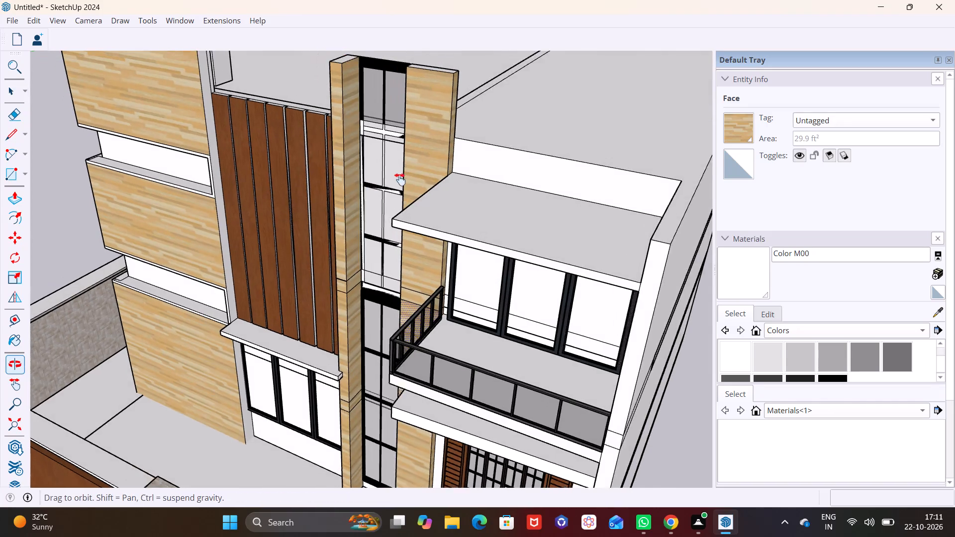
pyautogui.moveTo(400, 179); pyautogui.dragTo(421, 190, button='middle')
pyautogui.click(416, 205)
pyautogui.scroll(6, 410, 214)
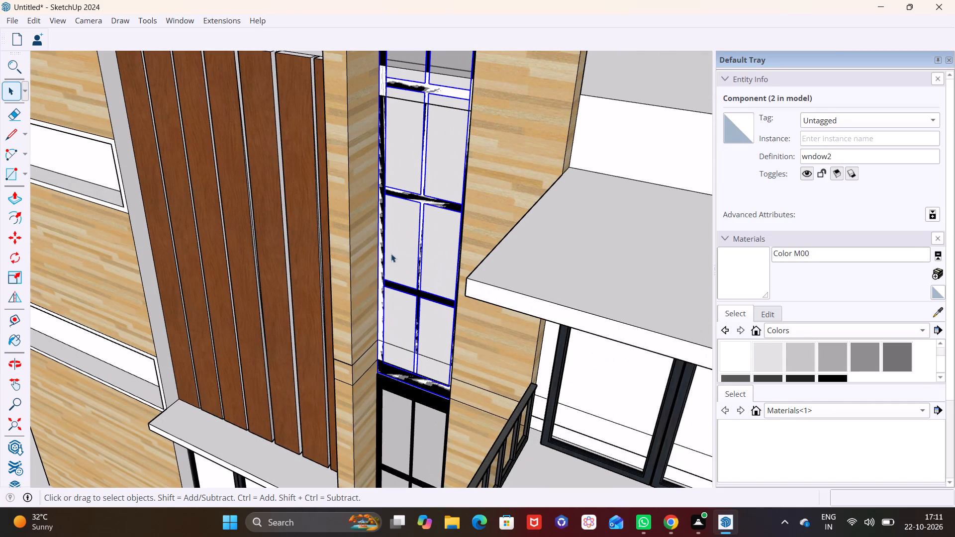
pyautogui.press('m')
pyautogui.click(447, 397)
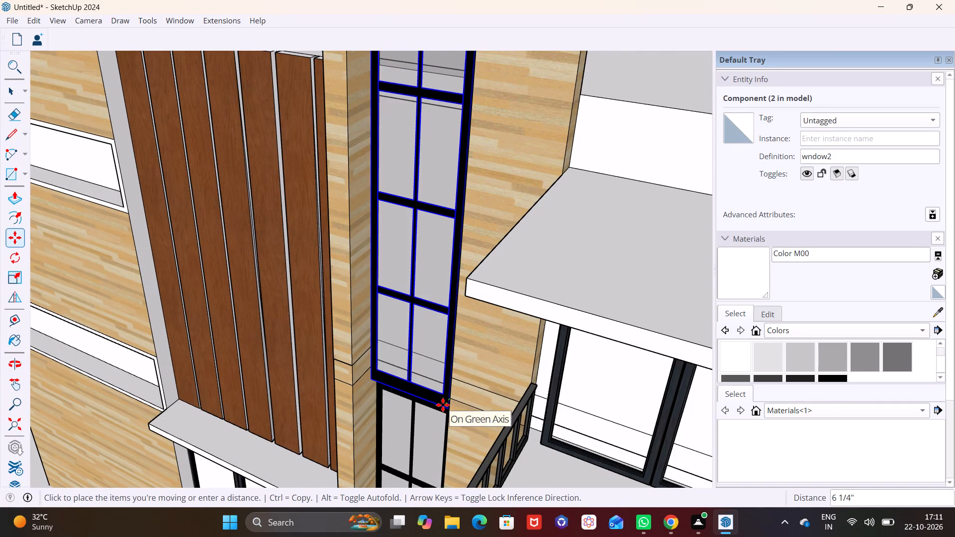
pyautogui.click(443, 405)
pyautogui.press('space')
pyautogui.click(500, 401)
# Examine the raised pillars and tall windows against the rest of the house from above and from the front.
pyautogui.scroll(-7, 480, 385)
pyautogui.moveTo(356, 377); pyautogui.dragTo(363, 374, button='middle')
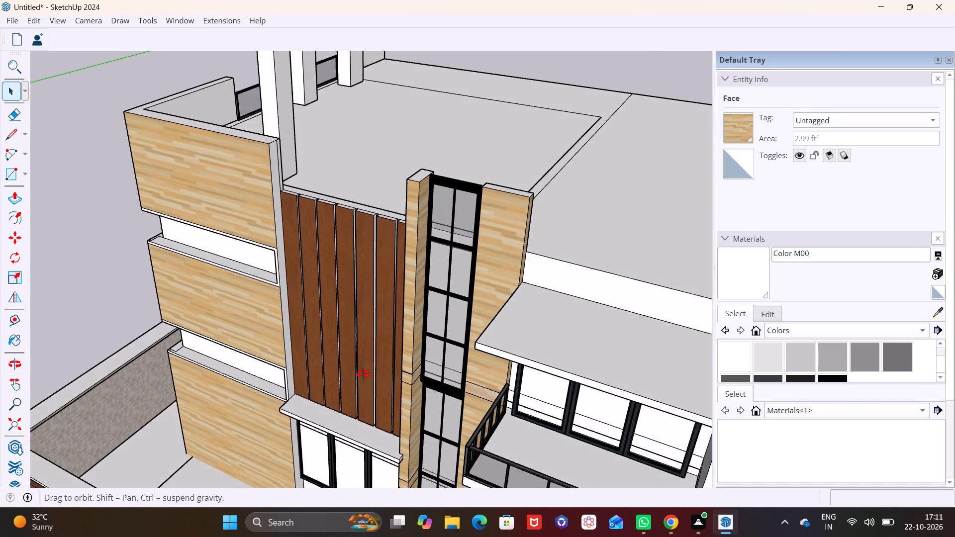
pyautogui.moveTo(363, 374); pyautogui.dragTo(469, 283, button='middle')
pyautogui.scroll(-6, 523, 326)
pyautogui.moveTo(518, 371); pyautogui.dragTo(579, 325, button='middle')
pyautogui.keyDown('shift'); pyautogui.moveTo(441, 311); pyautogui.dragTo(331, 301, button='middle'); pyautogui.keyUp('shift')
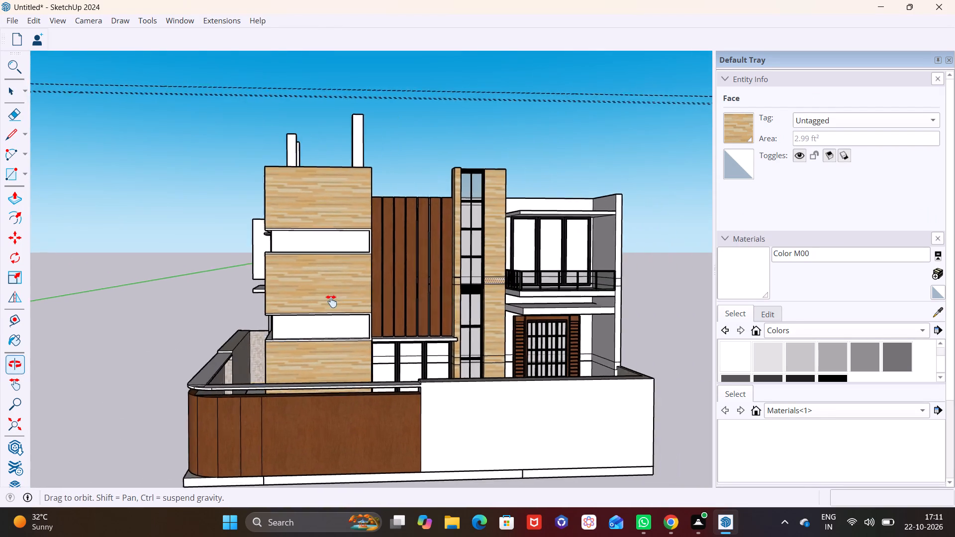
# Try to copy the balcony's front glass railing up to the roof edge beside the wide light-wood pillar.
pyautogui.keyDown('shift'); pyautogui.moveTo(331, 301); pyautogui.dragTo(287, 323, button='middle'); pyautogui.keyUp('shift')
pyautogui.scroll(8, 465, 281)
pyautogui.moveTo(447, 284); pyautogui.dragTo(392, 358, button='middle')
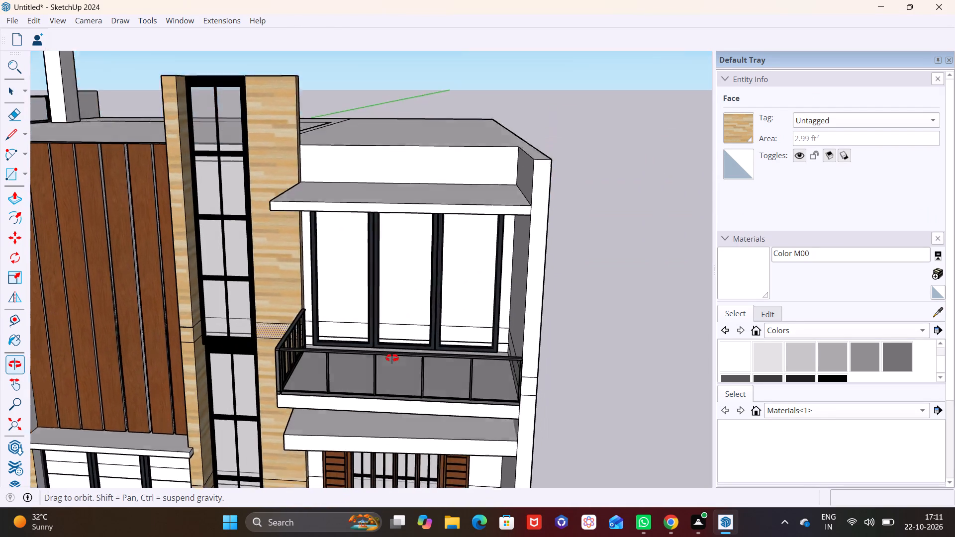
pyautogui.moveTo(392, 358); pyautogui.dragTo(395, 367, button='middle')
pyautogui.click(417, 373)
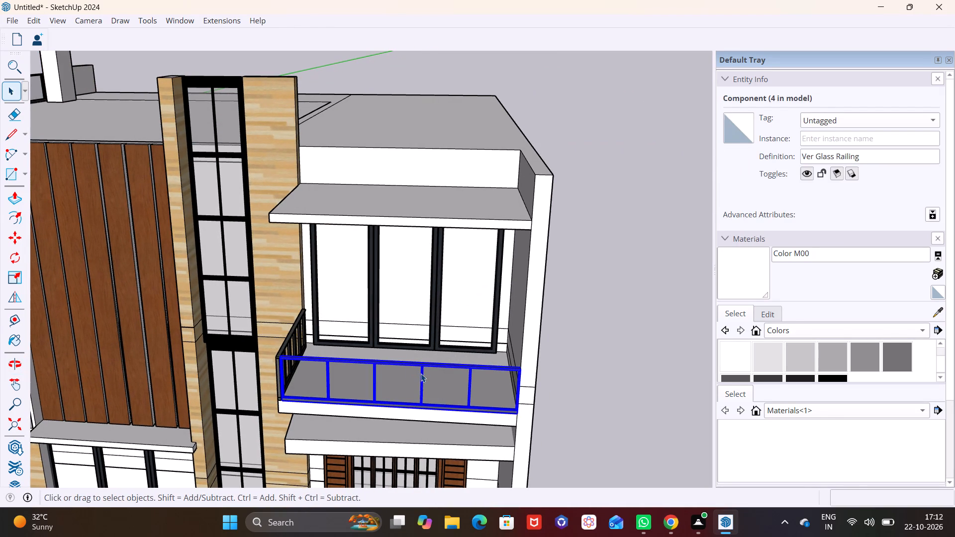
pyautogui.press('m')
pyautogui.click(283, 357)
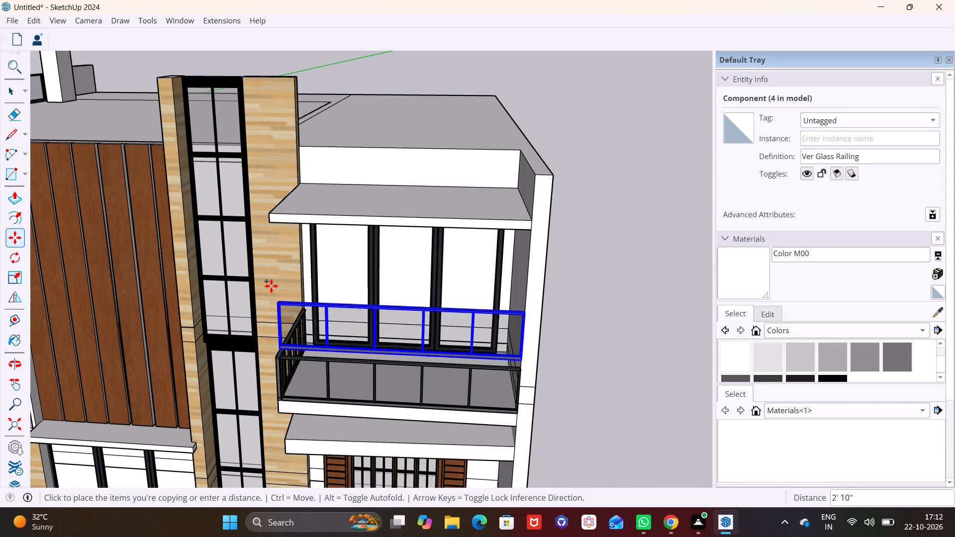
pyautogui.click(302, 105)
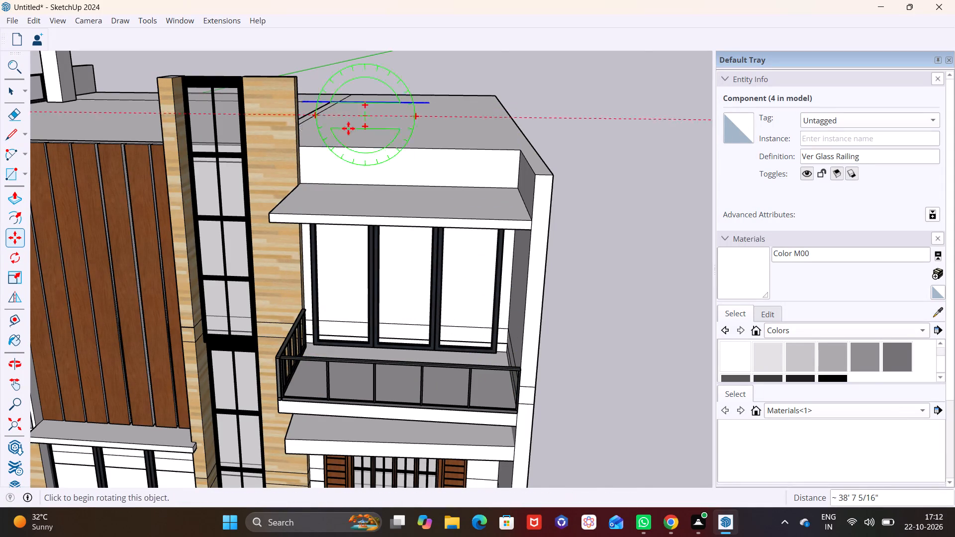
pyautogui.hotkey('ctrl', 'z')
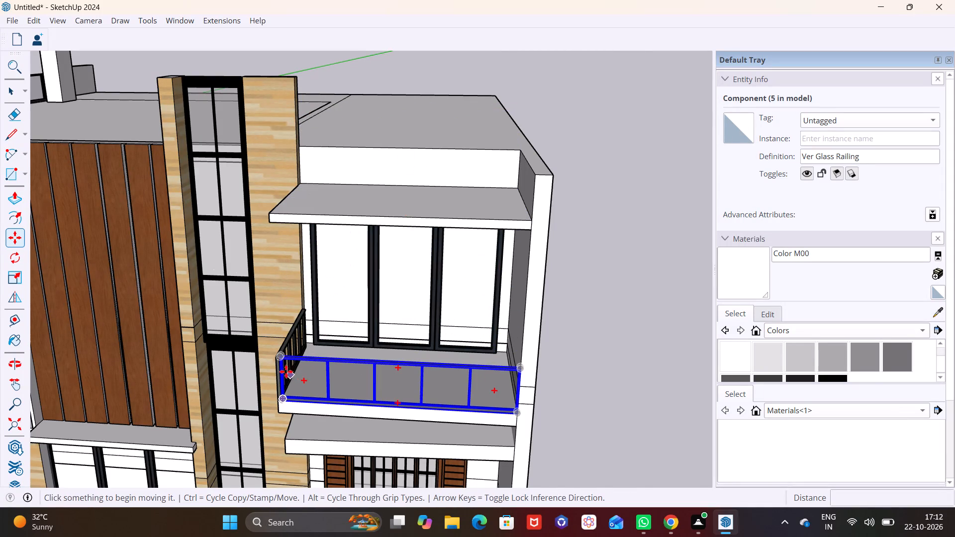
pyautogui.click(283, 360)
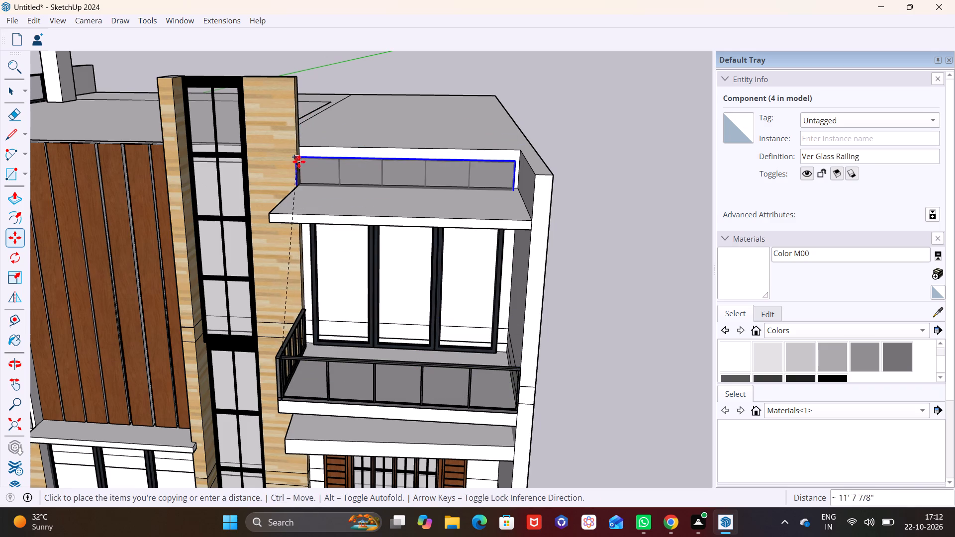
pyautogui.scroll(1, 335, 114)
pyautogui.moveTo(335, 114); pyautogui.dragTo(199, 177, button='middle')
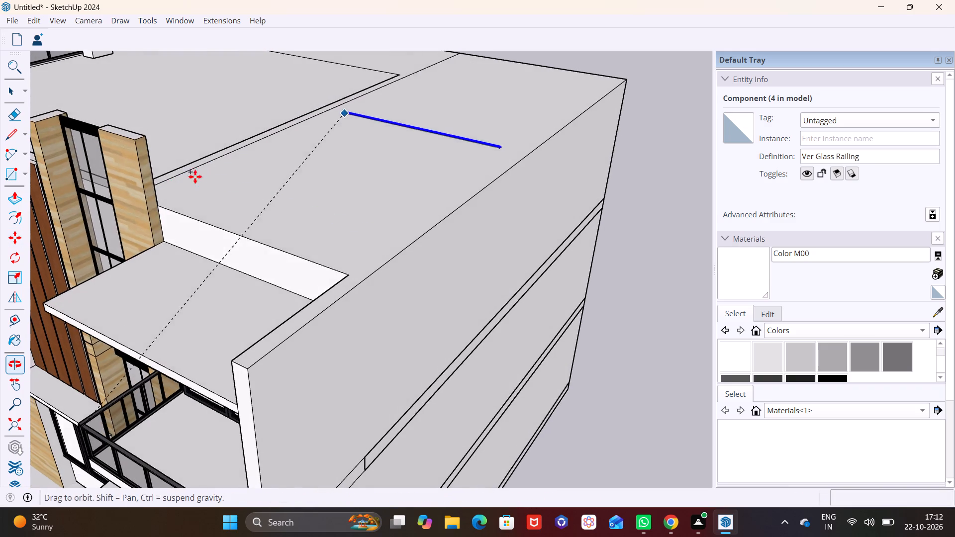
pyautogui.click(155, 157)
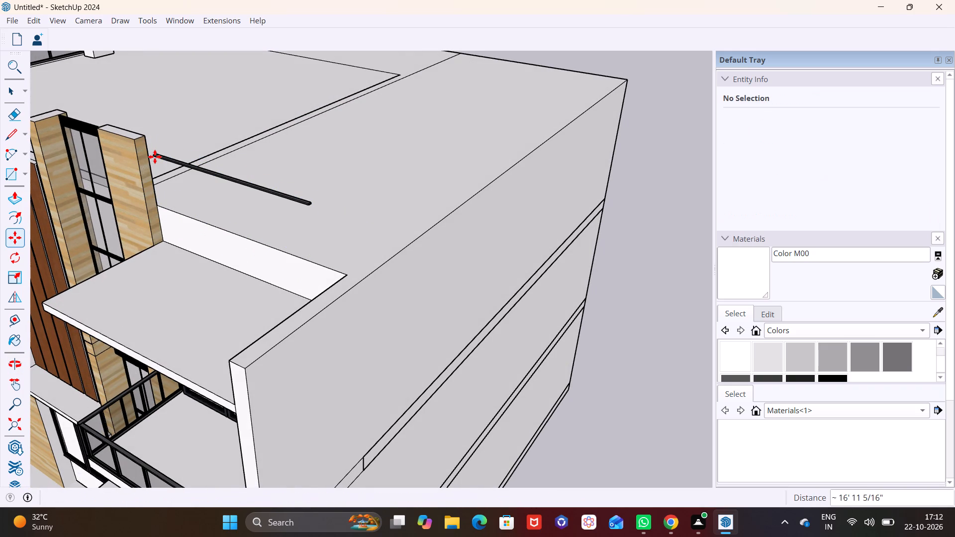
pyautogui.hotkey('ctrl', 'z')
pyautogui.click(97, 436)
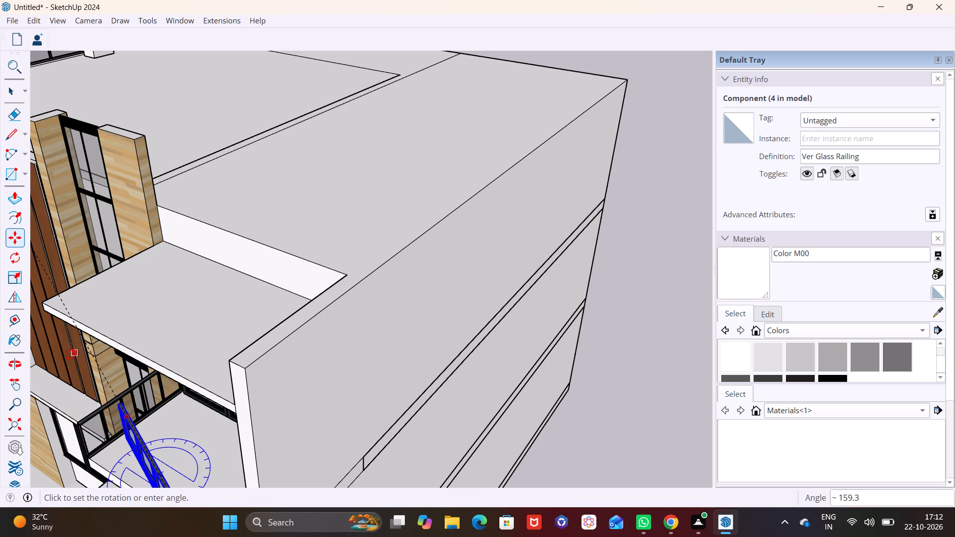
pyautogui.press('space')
# Copy the balcony's front glass railing from its top corner up to the roof beside the wide light-wood pillar.
pyautogui.click(90, 437)
pyautogui.press('m')
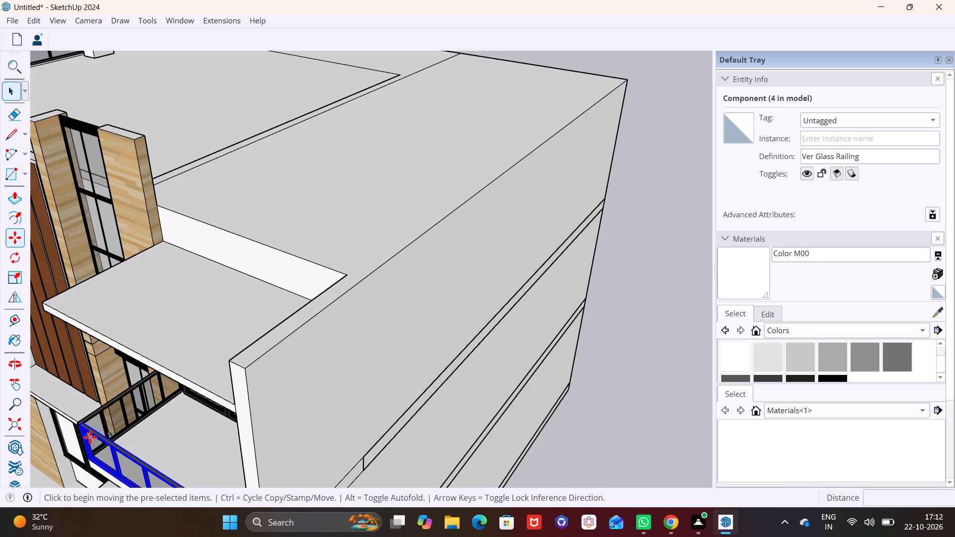
pyautogui.click(81, 428)
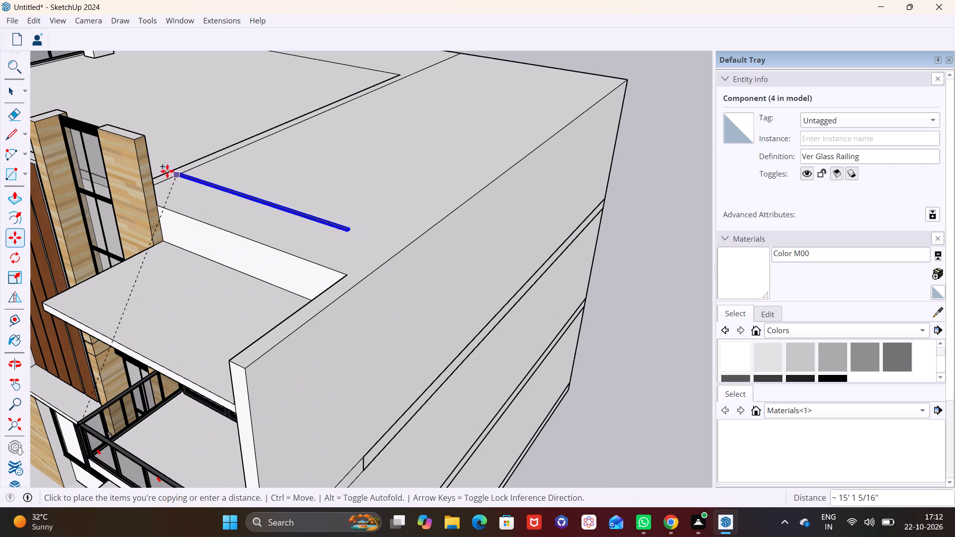
pyautogui.click(143, 157)
# Move the copied roof railing by its bottom corner onto the roof's front edge where it meets the light-wood pillar.
pyautogui.moveTo(284, 263); pyautogui.dragTo(290, 171, button='middle')
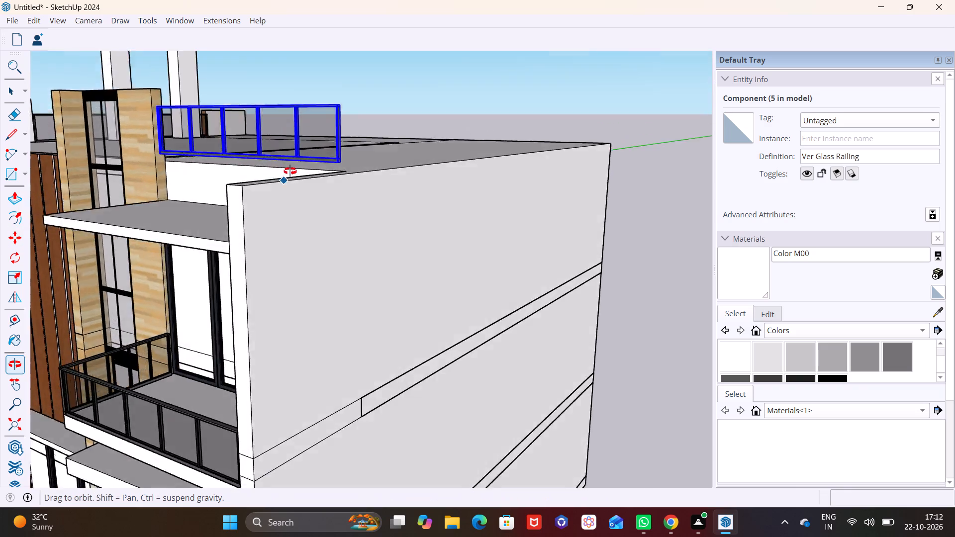
pyautogui.moveTo(290, 171); pyautogui.dragTo(366, 169, button='middle')
pyautogui.scroll(6, 272, 128)
pyautogui.moveTo(404, 189); pyautogui.dragTo(137, 313, button='middle')
pyautogui.scroll(-3, 412, 229)
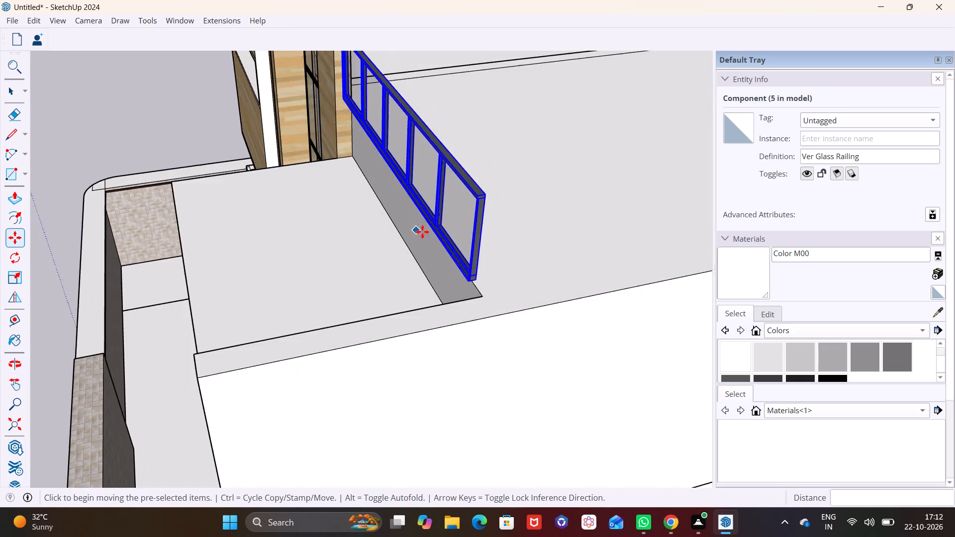
pyautogui.scroll(-3, 422, 232)
pyautogui.moveTo(292, 218); pyautogui.dragTo(212, 233, button='middle')
pyautogui.scroll(8, 356, 113)
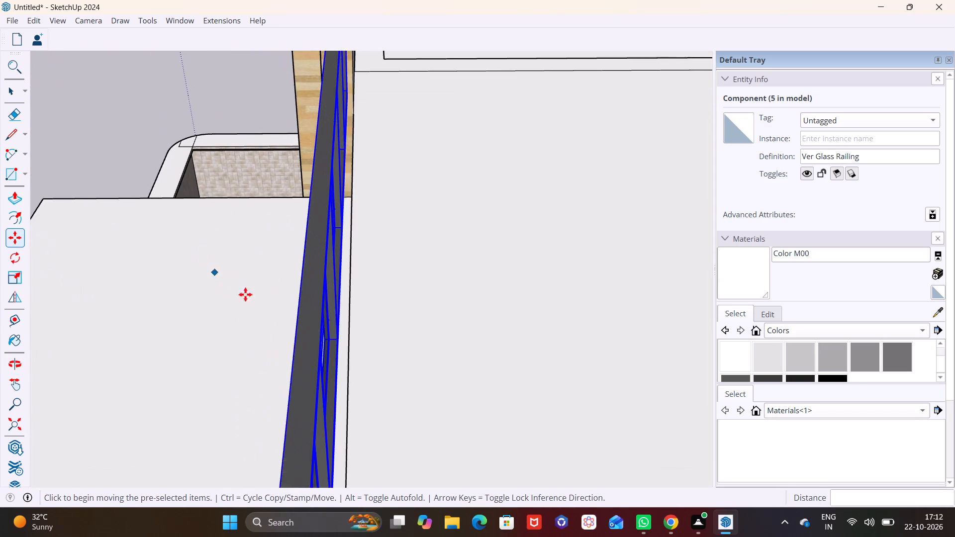
pyautogui.moveTo(264, 297); pyautogui.dragTo(425, 287, button='middle')
pyautogui.scroll(5, 440, 124)
pyautogui.moveTo(441, 123); pyautogui.dragTo(358, 256, button='middle')
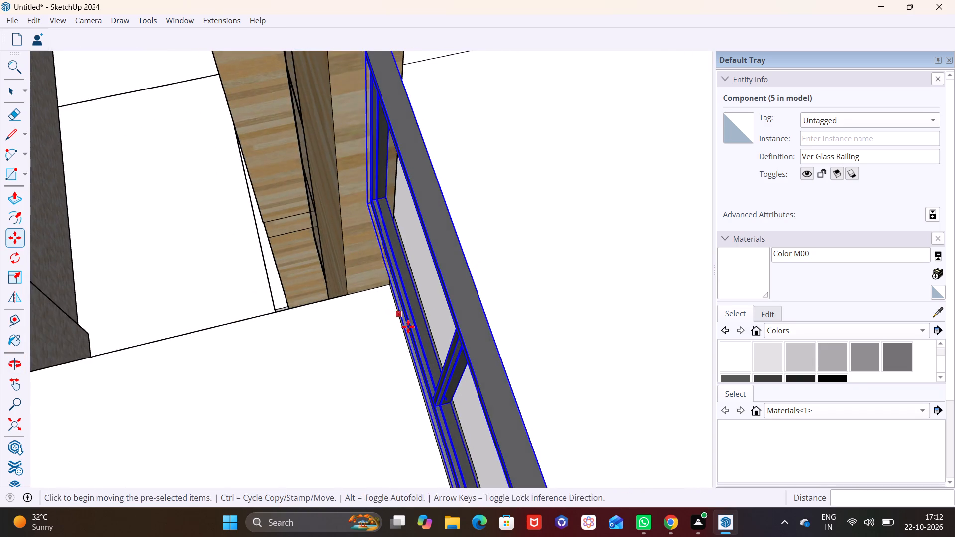
pyautogui.moveTo(410, 330); pyautogui.dragTo(417, 145, button='middle')
pyautogui.moveTo(418, 268); pyautogui.dragTo(574, 340, button='middle')
pyautogui.scroll(1, 565, 281)
pyautogui.moveTo(563, 285); pyautogui.dragTo(655, 270, button='middle')
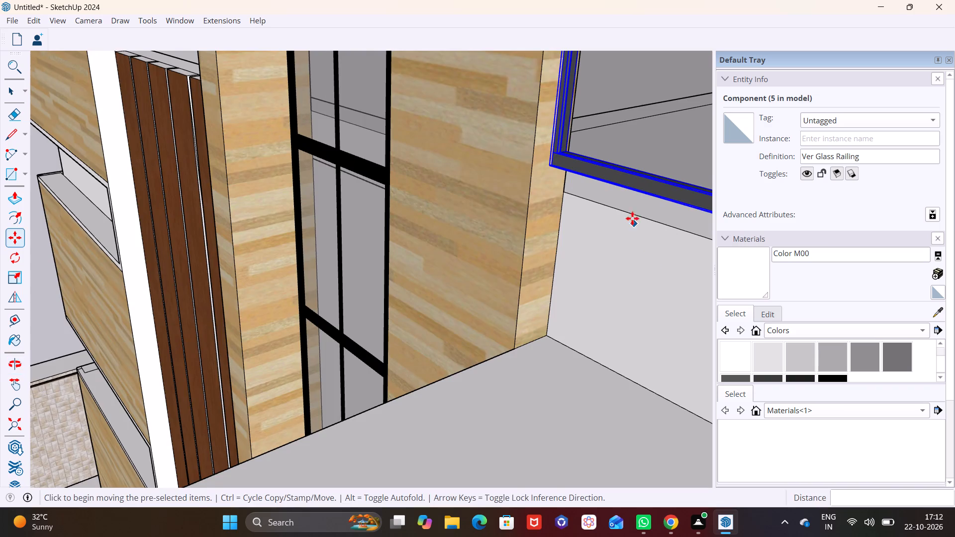
pyautogui.keyDown('shift'); pyautogui.moveTo(632, 218); pyautogui.dragTo(344, 223, button='middle'); pyautogui.keyUp('shift')
pyautogui.scroll(2, 336, 204)
pyautogui.moveTo(343, 195); pyautogui.dragTo(430, 170, button='middle')
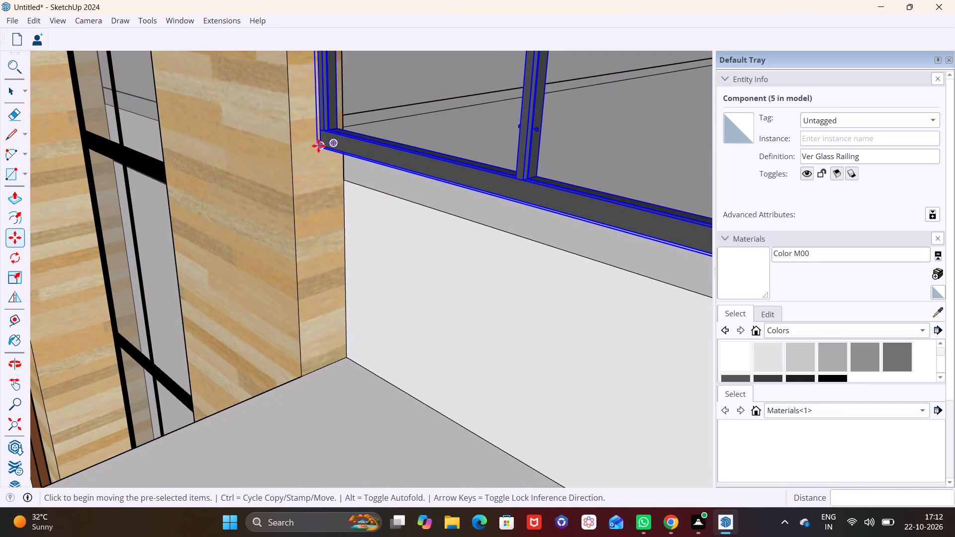
pyautogui.click(318, 146)
pyautogui.click(346, 178)
pyautogui.press('space')
pyautogui.click(388, 260)
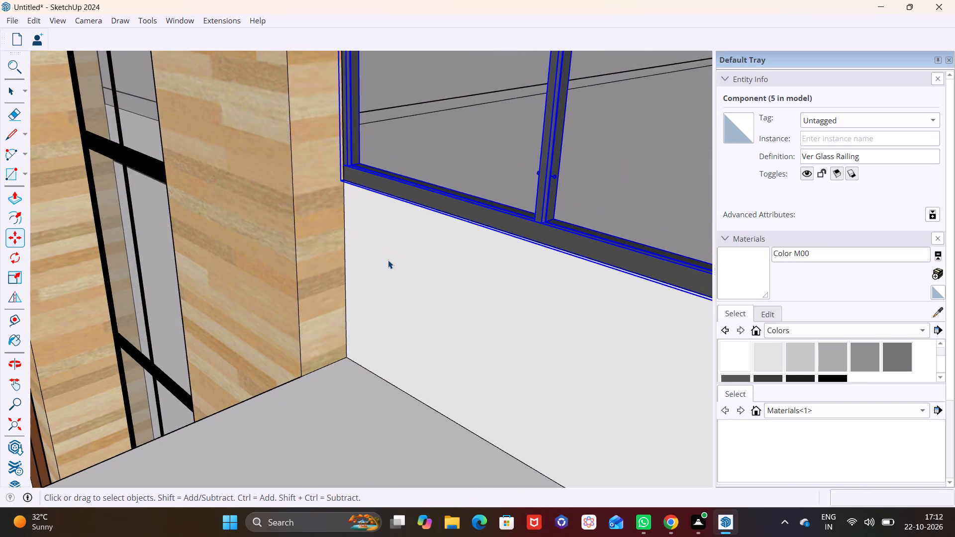
# Scale the roof railing by about 1.08 along the green axis, stretching its free end to the outer side wall.
pyautogui.scroll(-19, 390, 260)
pyautogui.moveTo(490, 283); pyautogui.dragTo(417, 240, button='middle')
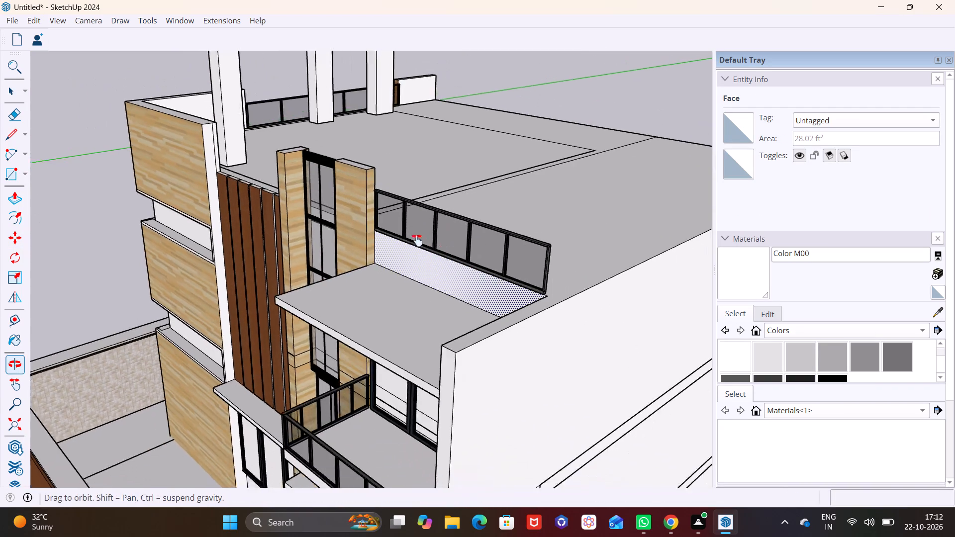
pyautogui.moveTo(417, 240); pyautogui.dragTo(351, 220, button='middle')
pyautogui.scroll(5, 468, 212)
pyautogui.click(366, 225)
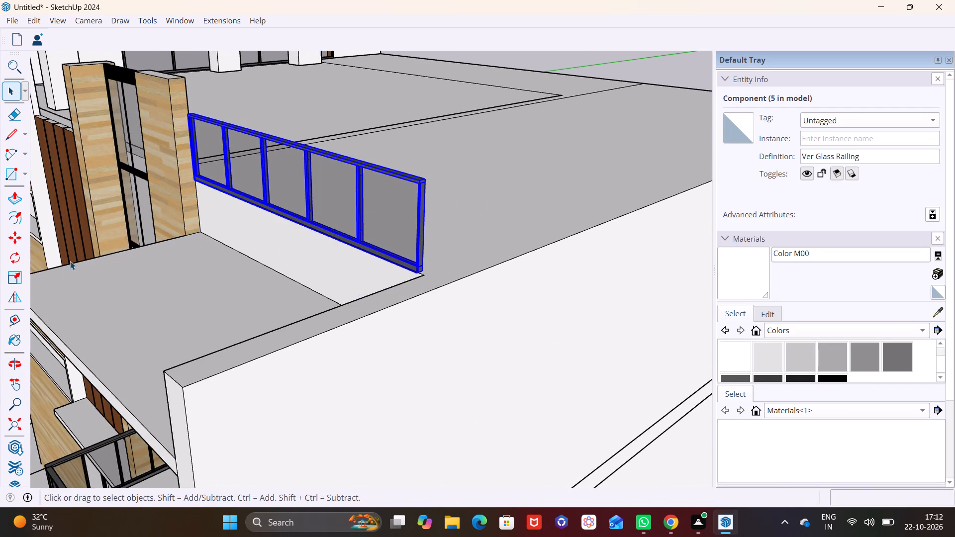
pyautogui.click(14, 276)
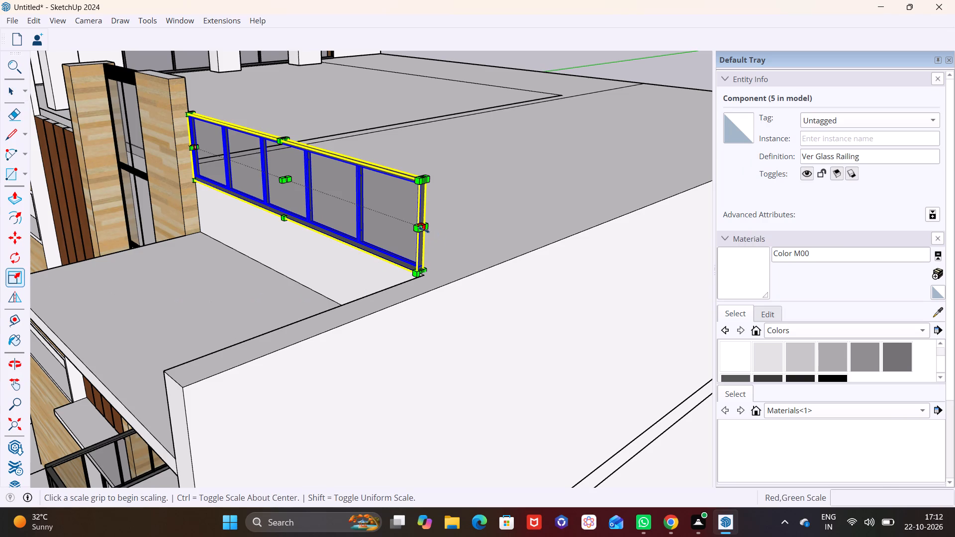
pyautogui.click(424, 229)
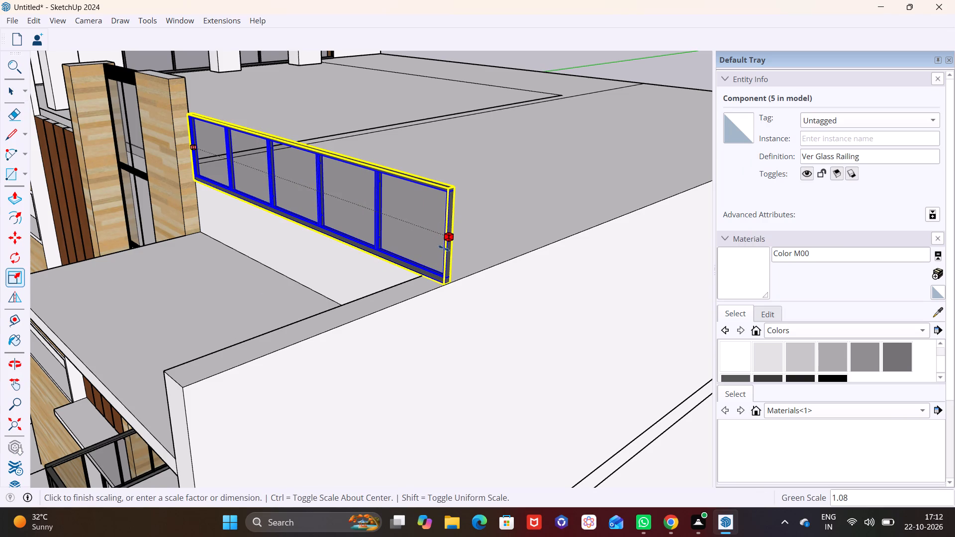
pyautogui.click(444, 248)
# Copy the roof railing about 18' 7 15/16" across to the roof edge above the dark brown wood panels.
pyautogui.scroll(-11, 439, 248)
pyautogui.moveTo(235, 234); pyautogui.dragTo(397, 186, button='middle')
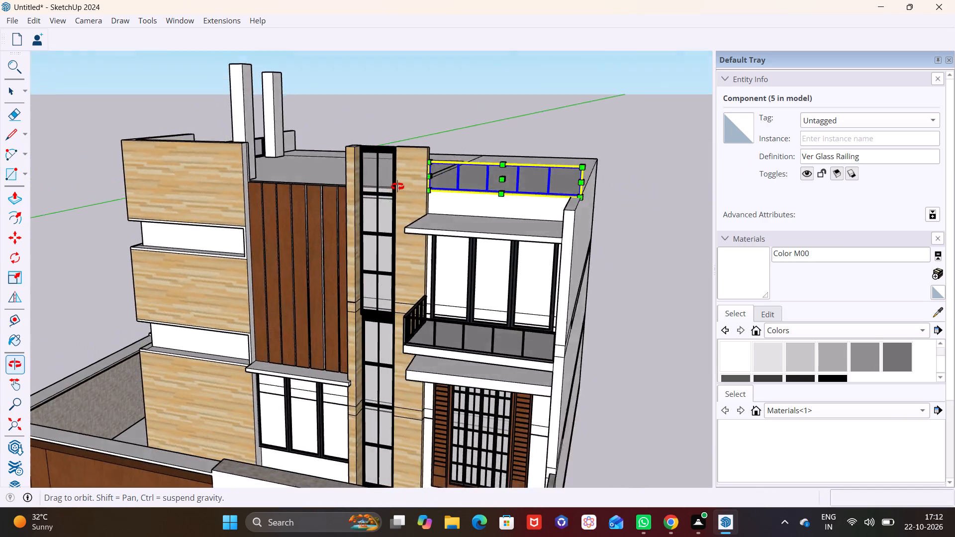
pyautogui.moveTo(397, 186); pyautogui.dragTo(415, 182, button='middle')
pyautogui.scroll(5, 347, 133)
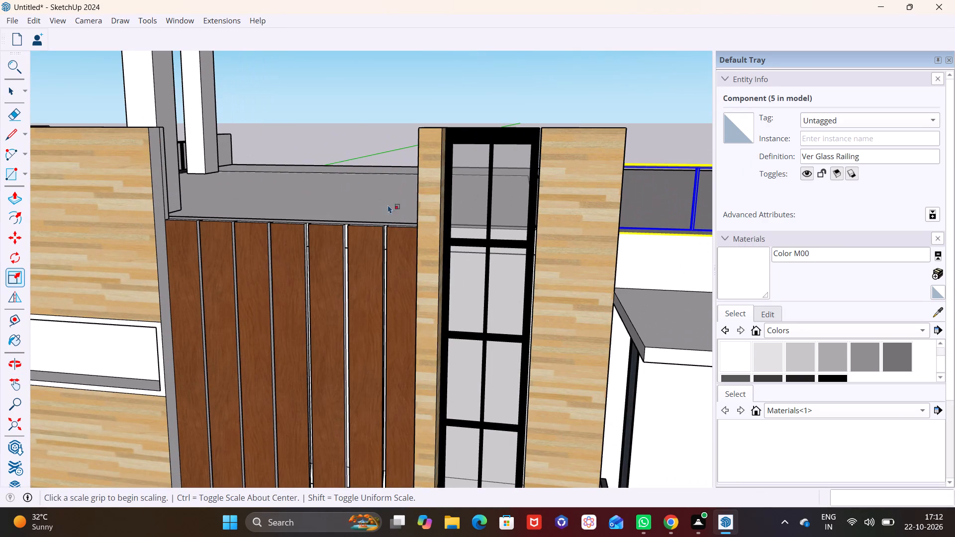
pyautogui.scroll(-8, 390, 180)
pyautogui.moveTo(453, 198); pyautogui.dragTo(471, 174, button='middle')
pyautogui.press('space')
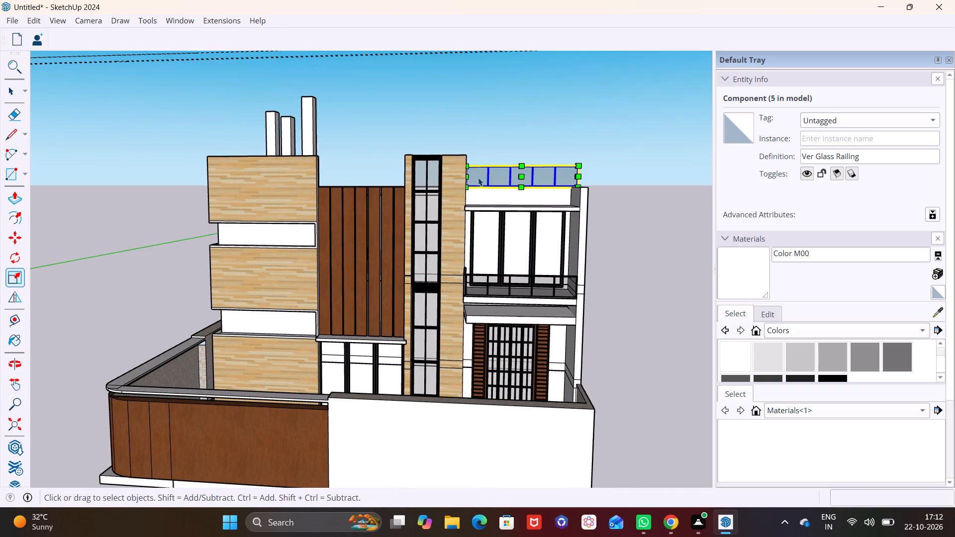
pyautogui.click(476, 173)
pyautogui.scroll(6, 449, 180)
pyautogui.press('m')
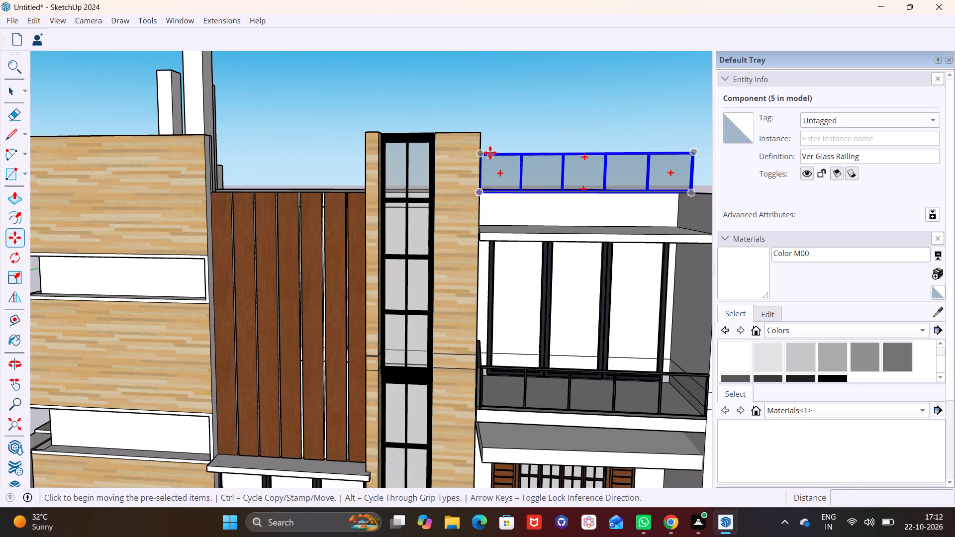
pyautogui.click(489, 153)
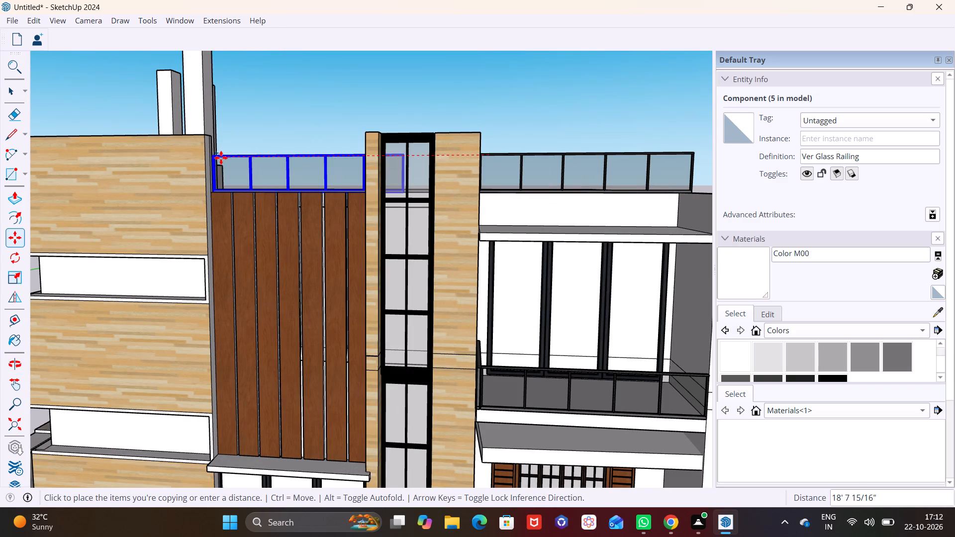
pyautogui.click(221, 158)
# Move the new railing copy about 5 1/8" toward the light-wood wall at the end of the brown panels.
pyautogui.moveTo(309, 172); pyautogui.dragTo(217, 315, button='middle')
pyautogui.scroll(10, 201, 287)
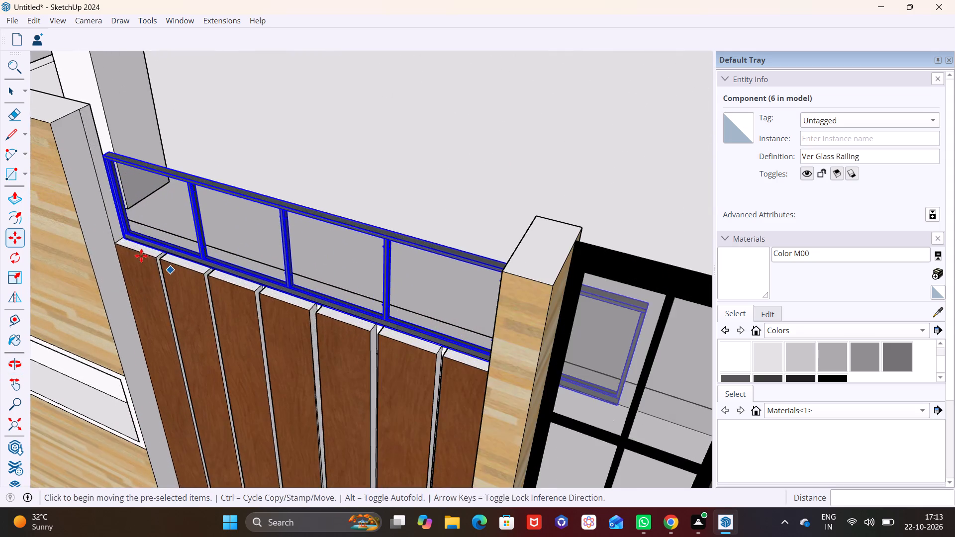
pyautogui.moveTo(132, 244); pyautogui.dragTo(246, 278, button='middle')
pyautogui.scroll(1, 160, 276)
pyautogui.moveTo(160, 276); pyautogui.dragTo(239, 256, button='middle')
pyautogui.moveTo(134, 299); pyautogui.dragTo(244, 239, button='middle')
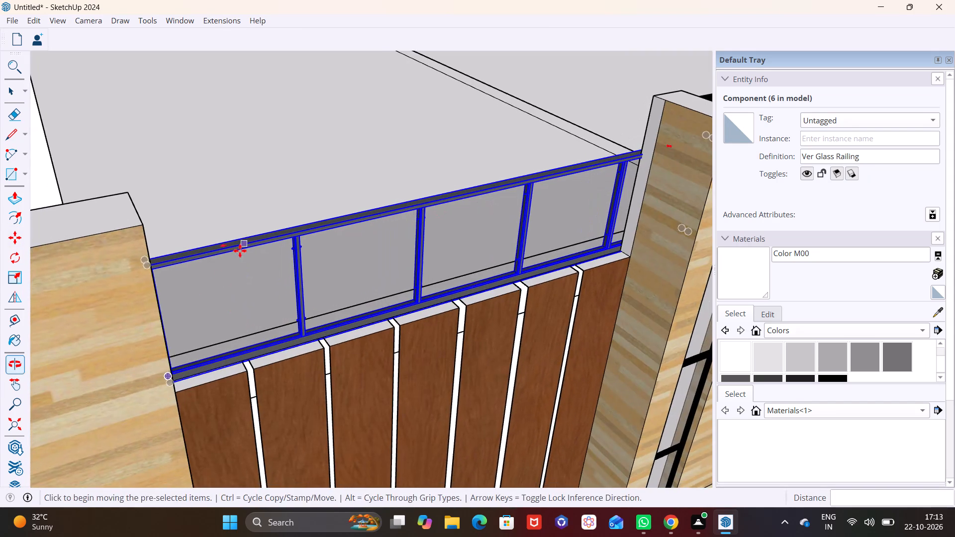
pyautogui.moveTo(190, 317); pyautogui.dragTo(111, 322, button='middle')
pyautogui.scroll(1, 189, 317)
pyautogui.scroll(7, 103, 306)
pyautogui.keyDown('shift'); pyautogui.moveTo(166, 344); pyautogui.dragTo(150, 301, button='middle'); pyautogui.keyUp('shift')
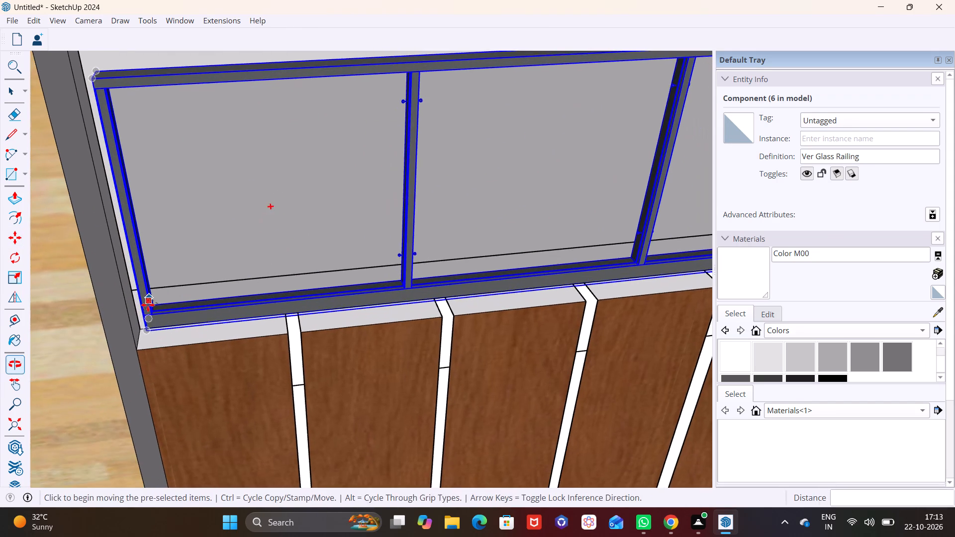
pyautogui.moveTo(148, 328); pyautogui.dragTo(138, 329)
pyautogui.click(132, 330)
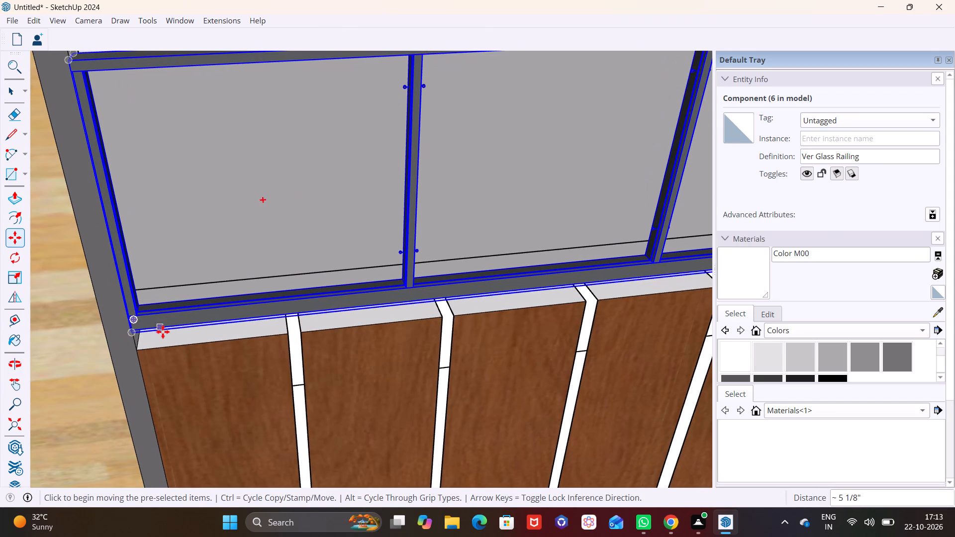
# Move the railing about 4 5/16" down onto the top of the brown wood panels.
pyautogui.scroll(-3, 245, 291)
pyautogui.moveTo(263, 292); pyautogui.dragTo(286, 126, button='middle')
pyautogui.keyDown('shift'); pyautogui.moveTo(192, 306); pyautogui.dragTo(183, 167, button='middle'); pyautogui.keyUp('shift')
pyautogui.keyDown('shift'); pyautogui.scroll(-1, 183, 167); pyautogui.keyUp('shift')
pyautogui.click(154, 137)
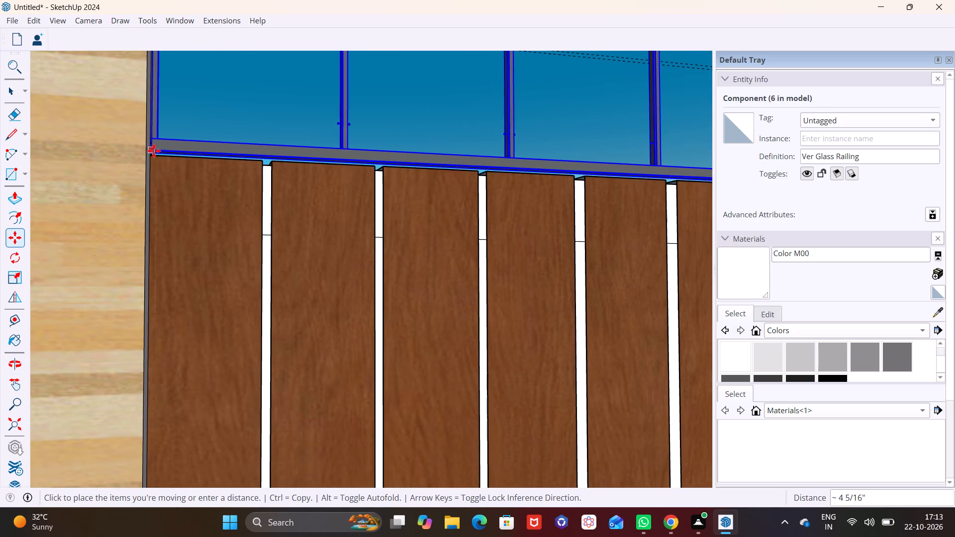
pyautogui.click(152, 151)
# Scale the railing above the brown panels to about 0.84 along the green axis so it ends at the narrow pillar.
pyautogui.scroll(-11, 505, 265)
pyautogui.moveTo(568, 244); pyautogui.dragTo(190, 293, button='middle')
pyautogui.moveTo(293, 226); pyautogui.dragTo(119, 292, button='middle')
pyautogui.keyDown('shift'); pyautogui.moveTo(91, 267); pyautogui.dragTo(269, 259, button='middle'); pyautogui.keyUp('shift')
pyautogui.scroll(4, 196, 309)
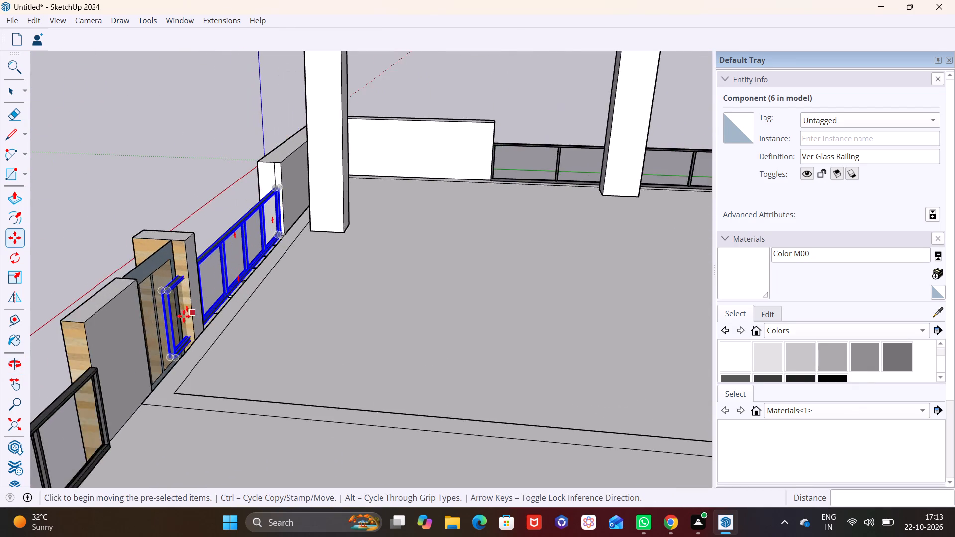
pyautogui.scroll(8, 184, 316)
pyautogui.click(13, 275)
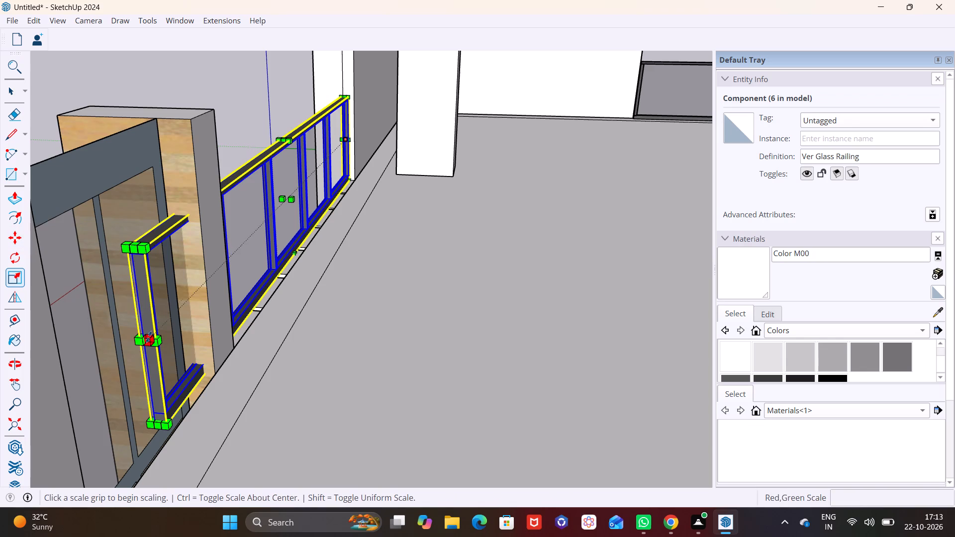
pyautogui.click(148, 342)
pyautogui.click(221, 288)
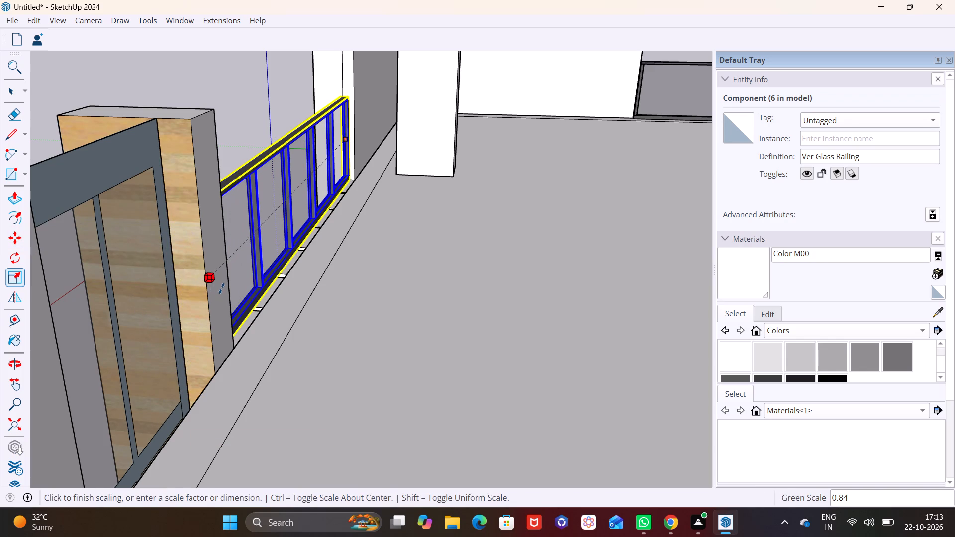
# Copy the glass railing beside the two roof columns about 46' 9 13/16" to the roof edge above the opposite blank wall.
pyautogui.press('space')
pyautogui.click(359, 343)
pyautogui.scroll(-4, 341, 341)
pyautogui.moveTo(276, 353); pyautogui.dragTo(573, 312, button='middle')
pyautogui.scroll(-12, 484, 322)
pyautogui.moveTo(547, 359); pyautogui.dragTo(680, 327, button='middle')
pyautogui.moveTo(388, 280); pyautogui.dragTo(622, 314, button='middle')
pyautogui.keyDown('shift'); pyautogui.moveTo(297, 240); pyautogui.dragTo(410, 310, button='middle'); pyautogui.keyUp('shift')
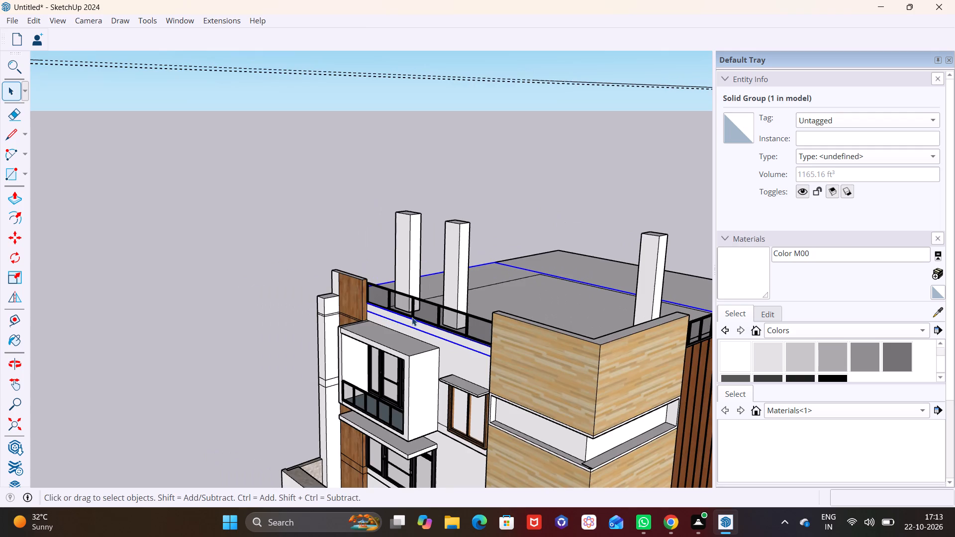
pyautogui.moveTo(411, 317); pyautogui.dragTo(123, 323, button='middle')
pyautogui.moveTo(567, 366); pyautogui.dragTo(300, 179, button='middle')
pyautogui.moveTo(514, 289); pyautogui.dragTo(347, 334, button='middle')
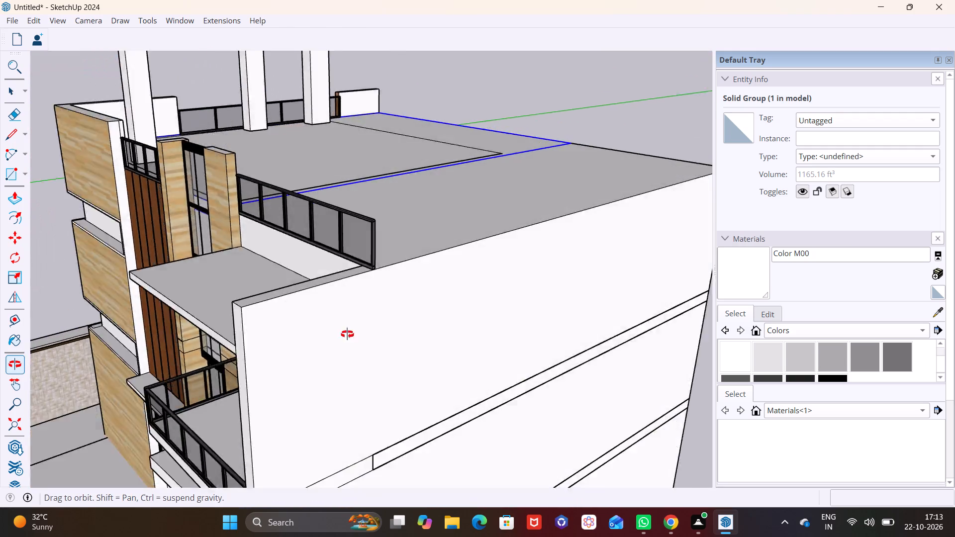
pyautogui.moveTo(347, 334); pyautogui.dragTo(267, 334, button='middle')
pyautogui.click(349, 105)
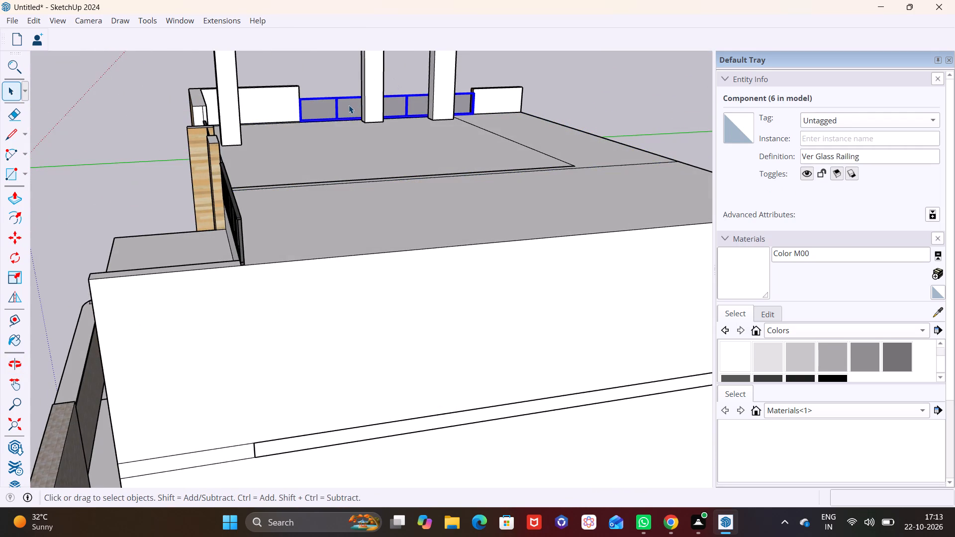
pyautogui.press('m')
pyautogui.click(301, 100)
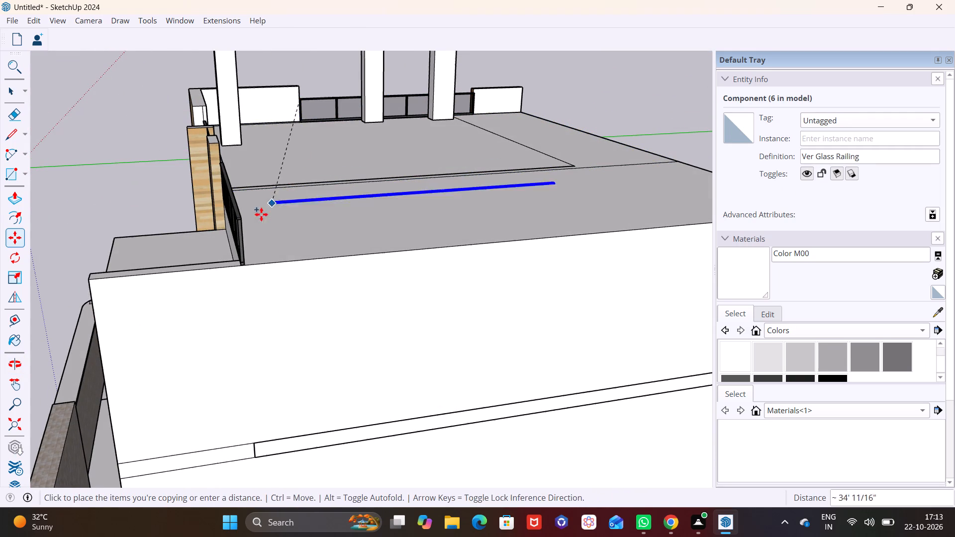
pyautogui.click(244, 226)
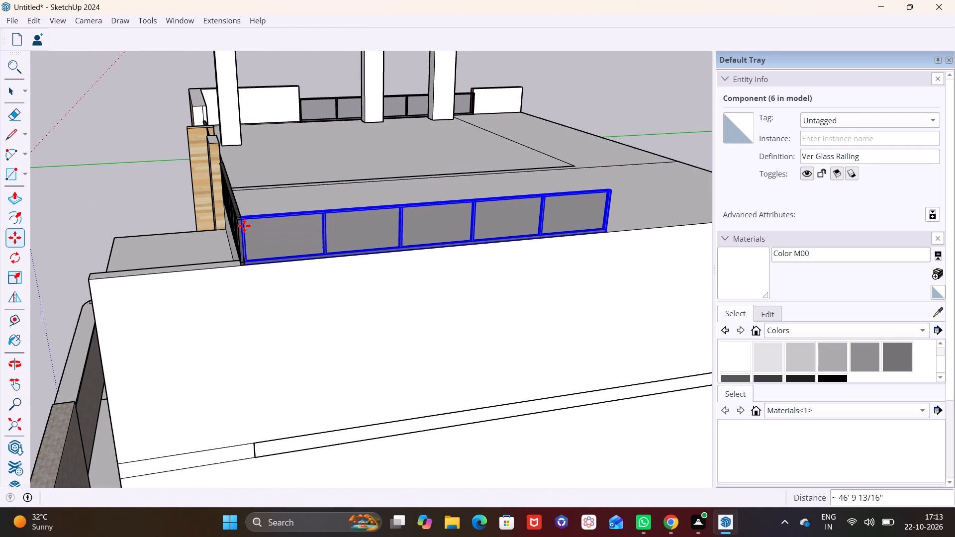
pyautogui.press('space')
# Scale the copied railing to about 1.80 along the green axis so it reaches the far corner of that roof edge.
pyautogui.scroll(-6, 401, 223)
pyautogui.moveTo(417, 226); pyautogui.dragTo(206, 175, button='middle')
pyautogui.scroll(-3, 236, 171)
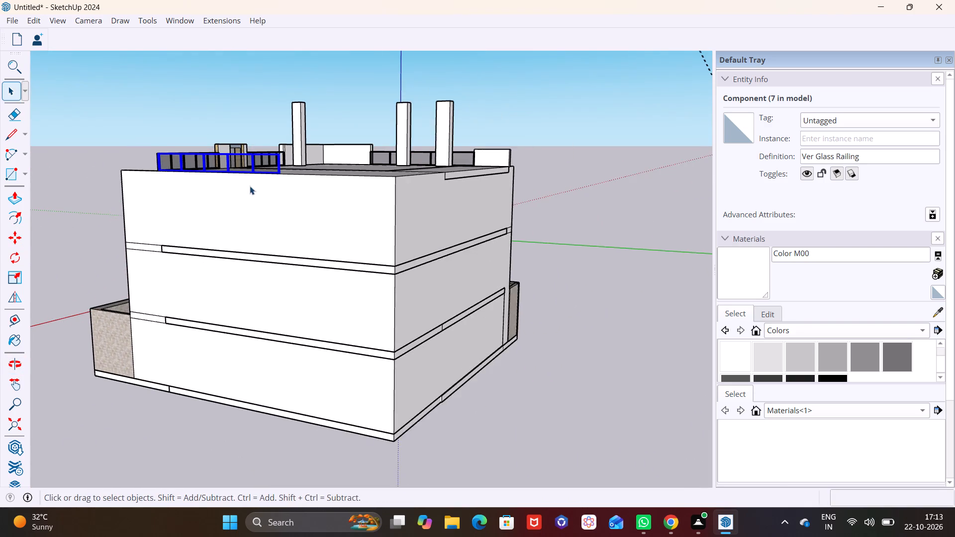
pyautogui.moveTo(250, 186); pyautogui.dragTo(241, 228, button='middle')
pyautogui.scroll(3, 233, 222)
pyautogui.moveTo(240, 222); pyautogui.dragTo(242, 326, button='middle')
pyautogui.moveTo(243, 319); pyautogui.dragTo(249, 247, button='middle')
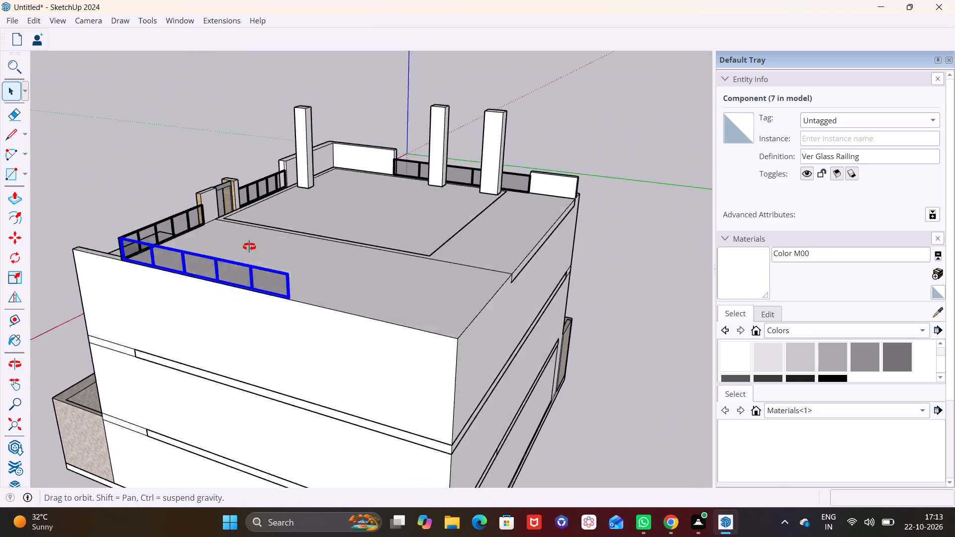
pyautogui.moveTo(249, 247); pyautogui.dragTo(250, 236, button='middle')
pyautogui.click(23, 278)
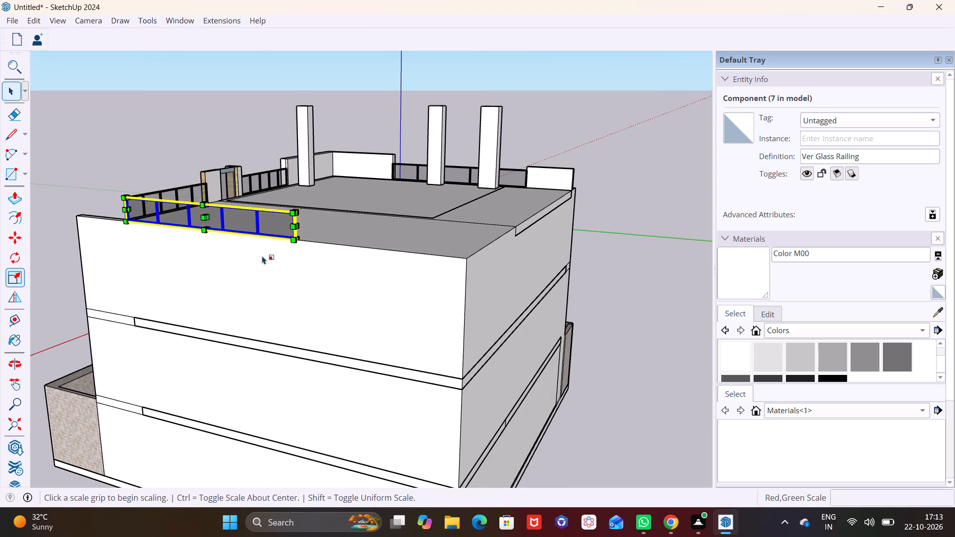
pyautogui.scroll(10, 281, 248)
pyautogui.scroll(-7, 346, 212)
pyautogui.keyDown('shift'); pyautogui.moveTo(400, 222); pyautogui.dragTo(252, 203, button='middle'); pyautogui.keyUp('shift')
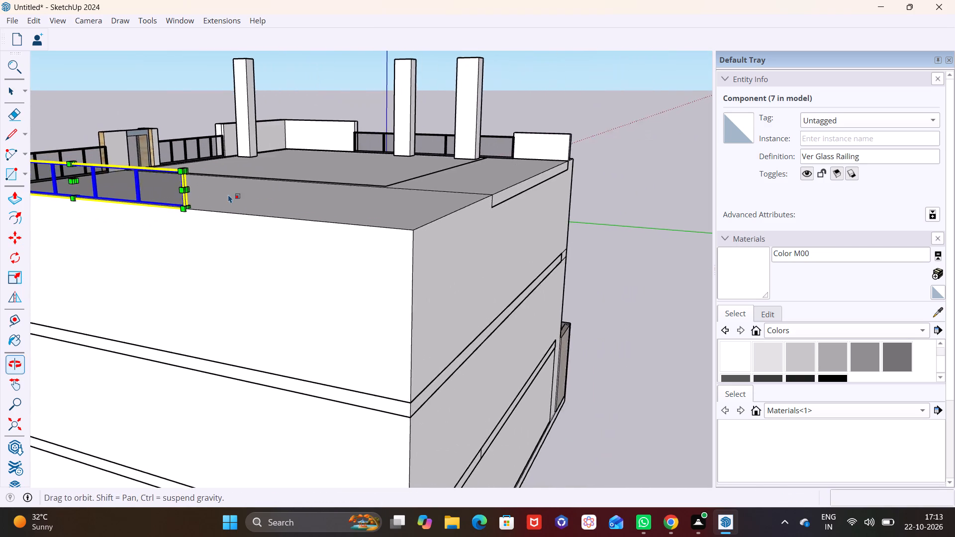
pyautogui.scroll(5, 198, 184)
pyautogui.click(172, 196)
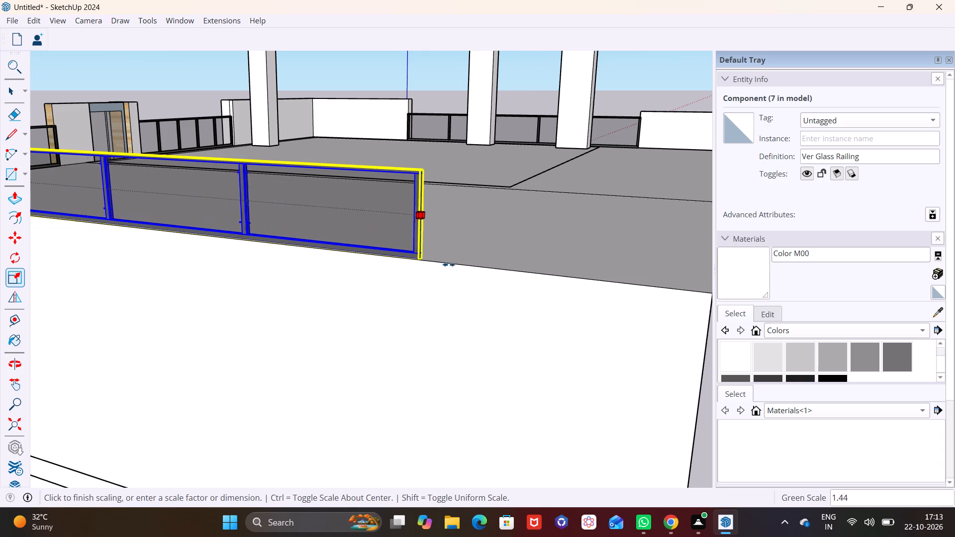
pyautogui.scroll(-1, 488, 269)
pyautogui.click(689, 297)
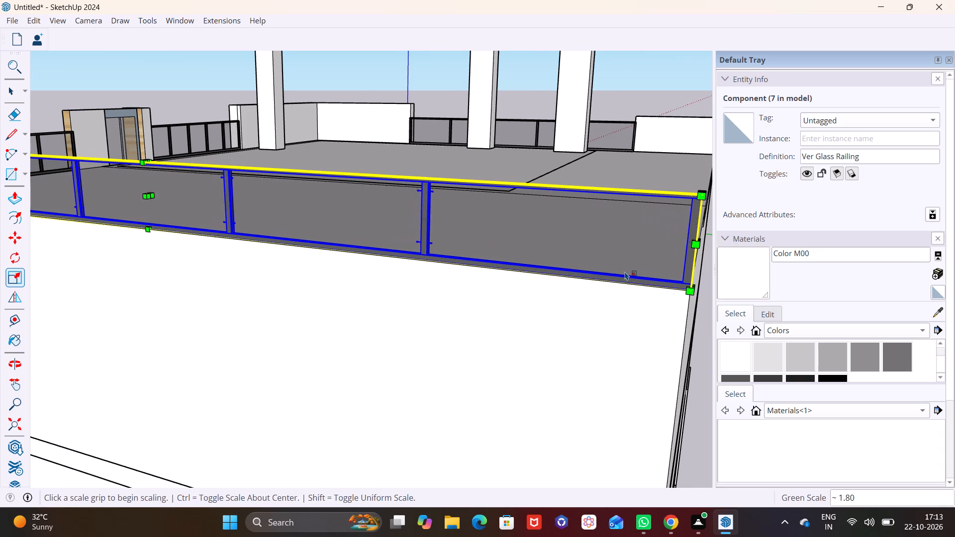
pyautogui.scroll(-7, 625, 271)
pyautogui.press('space')
pyautogui.click(567, 291)
# Copy the railing beside the tall window pillar across to the opposite rear roof edge, starting at the open end of the long railing.
pyautogui.moveTo(630, 297); pyautogui.dragTo(363, 318, button='middle')
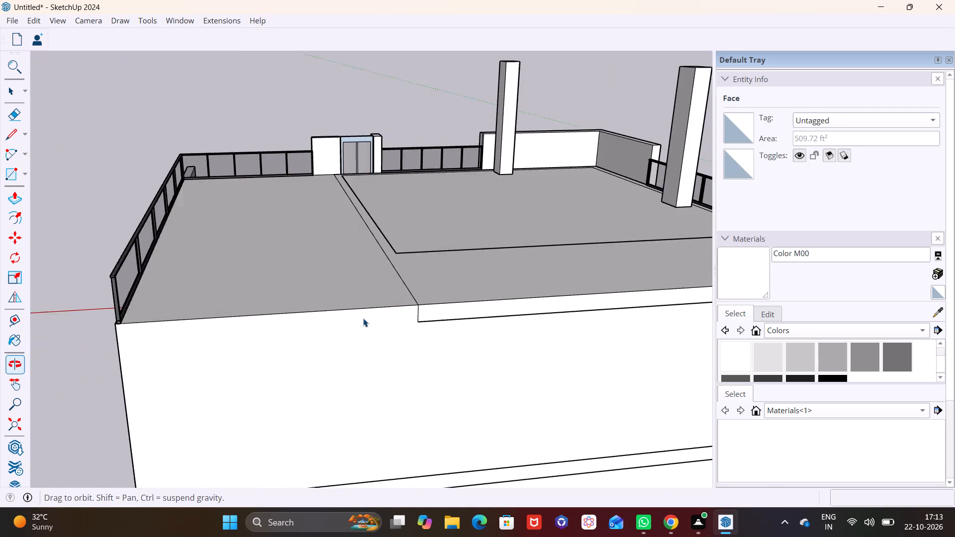
pyautogui.moveTo(363, 318); pyautogui.dragTo(365, 318, button='middle')
pyautogui.scroll(-3, 369, 291)
pyautogui.click(299, 183)
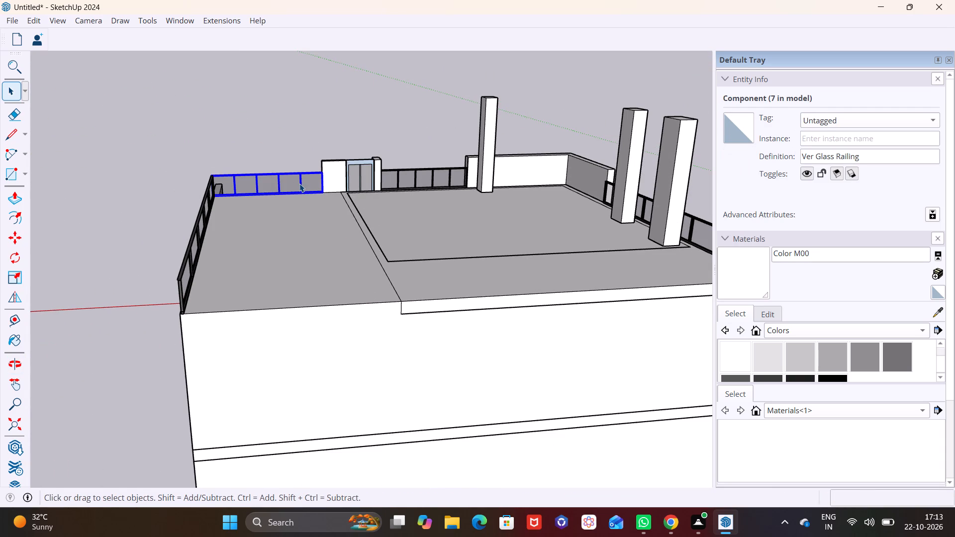
pyautogui.press('m')
pyautogui.click(212, 174)
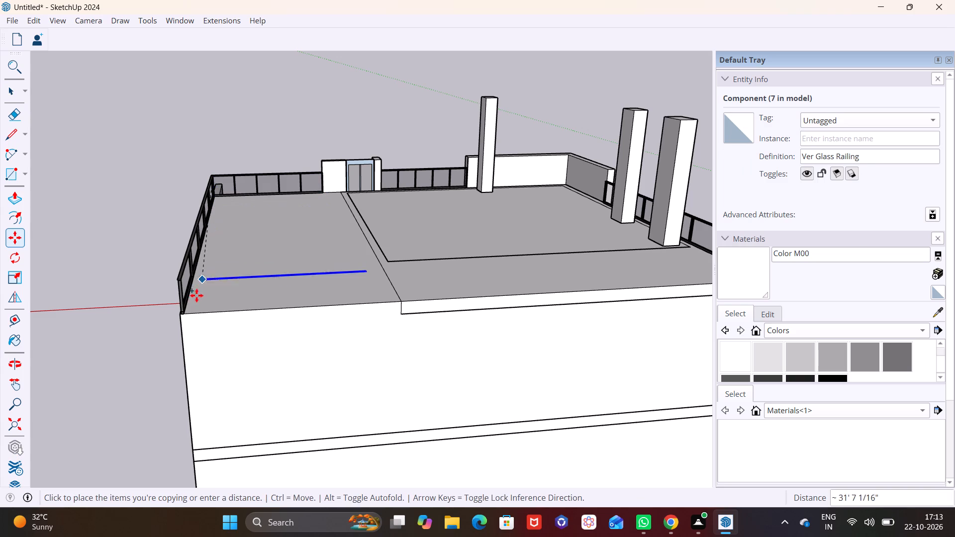
pyautogui.click(184, 284)
# Scale the rear railing to about 3.38 along its length so it spans the whole roof edge up to the far wall.
pyautogui.scroll(-2, 369, 294)
pyautogui.keyDown('shift'); pyautogui.moveTo(383, 291); pyautogui.dragTo(301, 275, button='middle'); pyautogui.keyUp('shift')
pyautogui.keyDown('shift'); pyautogui.scroll(-1, 383, 291); pyautogui.keyUp('shift')
pyautogui.moveTo(314, 276); pyautogui.dragTo(235, 296, button='middle')
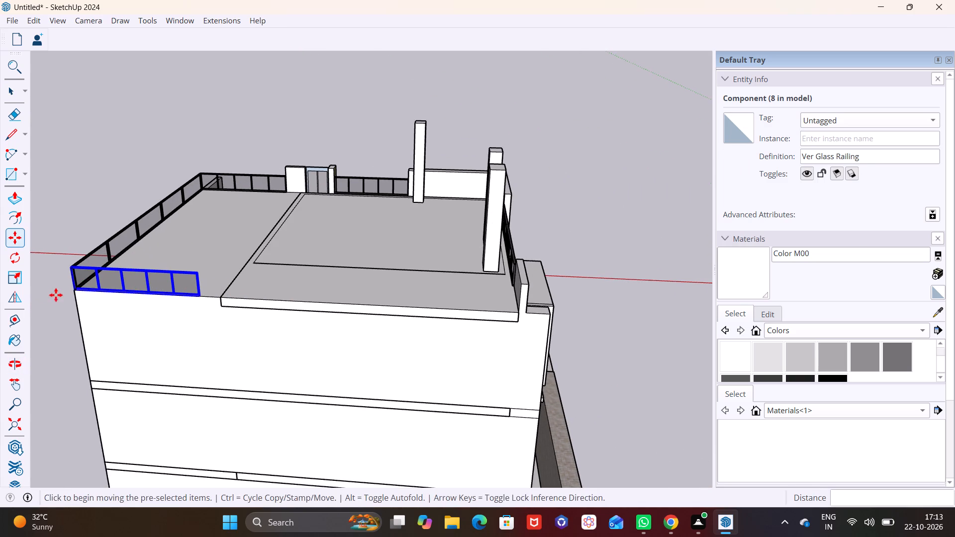
pyautogui.click(10, 278)
pyautogui.scroll(9, 172, 299)
pyautogui.scroll(-4, 284, 305)
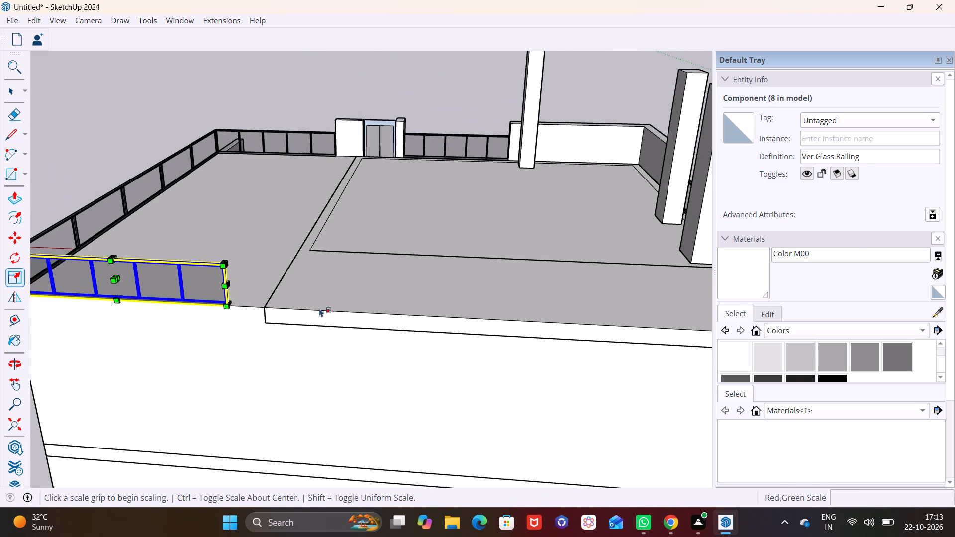
pyautogui.keyDown('shift'); pyautogui.moveTo(318, 308); pyautogui.dragTo(144, 278, button='middle'); pyautogui.keyUp('shift')
pyautogui.moveTo(145, 278); pyautogui.dragTo(113, 292, button='middle')
pyautogui.scroll(2, 42, 267)
pyautogui.keyDown('shift'); pyautogui.moveTo(55, 268); pyautogui.dragTo(123, 260, button='middle'); pyautogui.keyUp('shift')
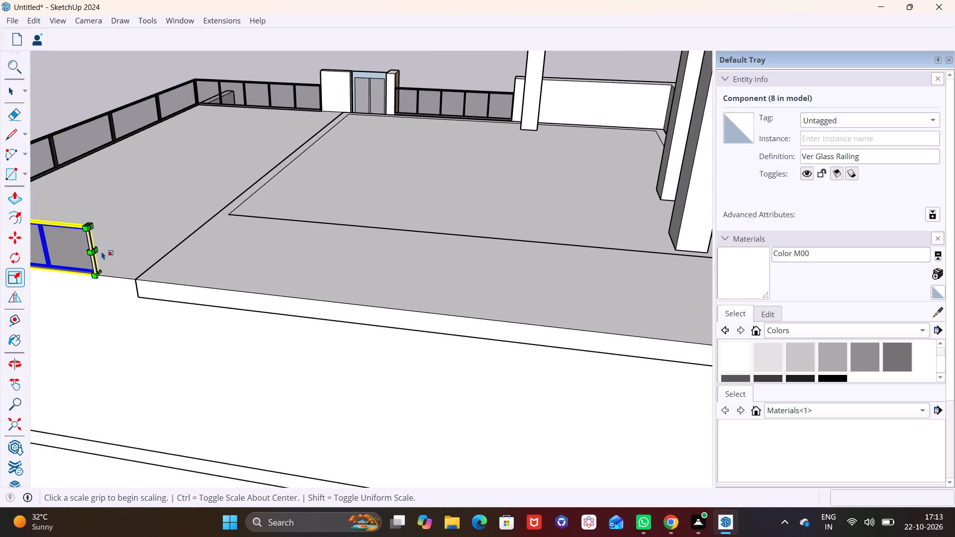
pyautogui.scroll(8, 95, 251)
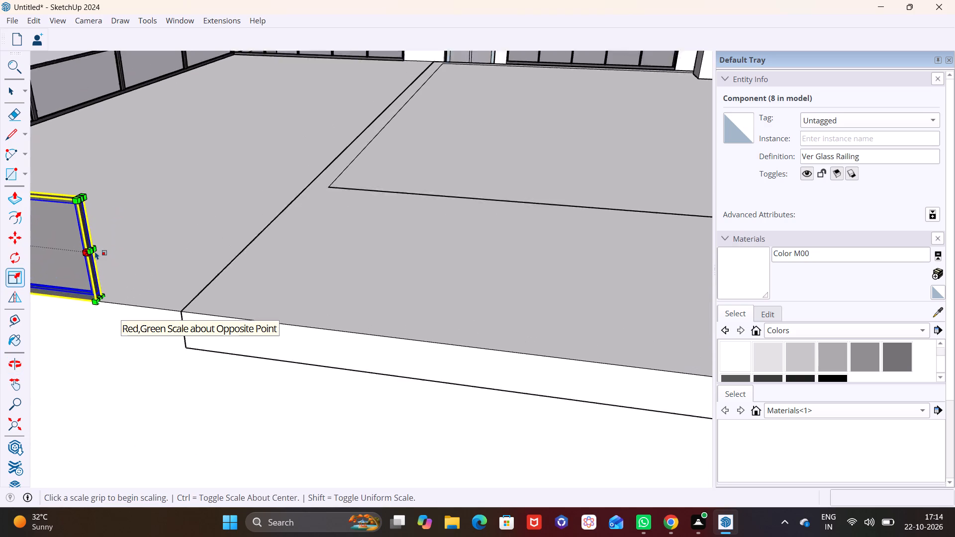
pyautogui.click(93, 251)
pyautogui.scroll(-11, 234, 271)
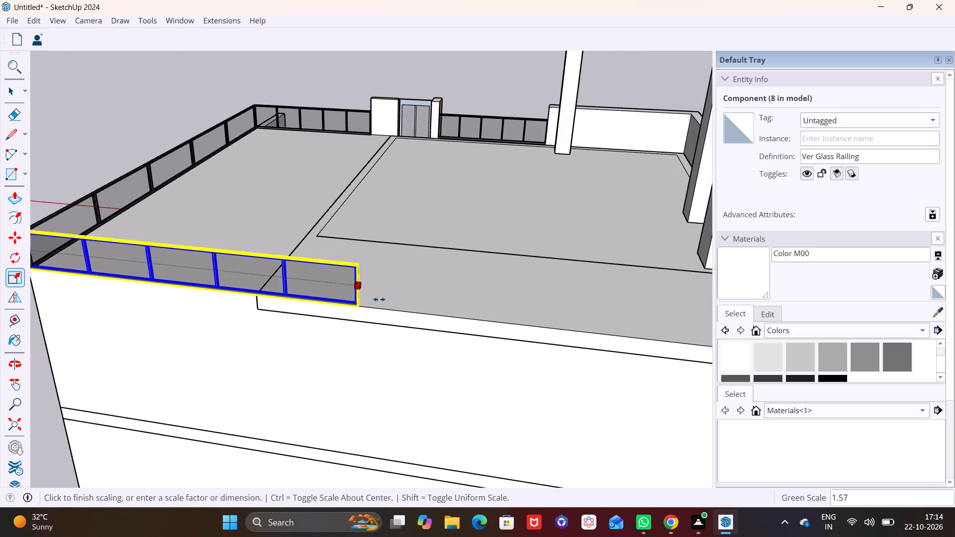
pyautogui.scroll(-8, 379, 299)
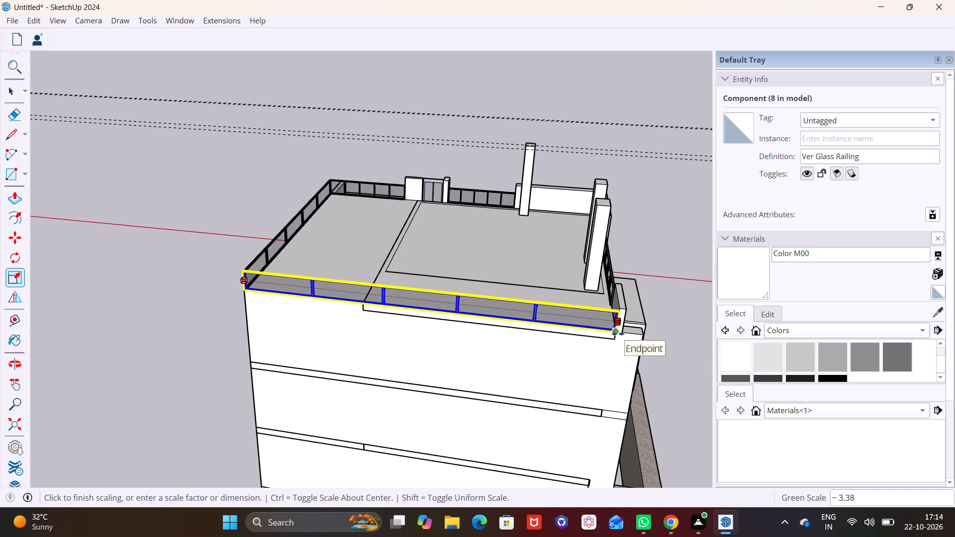
pyautogui.click(618, 334)
pyautogui.press('space')
pyautogui.click(660, 315)
# Examine the house from the column side around to the balcony side to check the roof railings.
pyautogui.moveTo(636, 332); pyautogui.dragTo(422, 314, button='middle')
pyautogui.scroll(11, 388, 343)
pyautogui.moveTo(356, 334); pyautogui.dragTo(205, 281, button='middle')
pyautogui.scroll(-3, 260, 275)
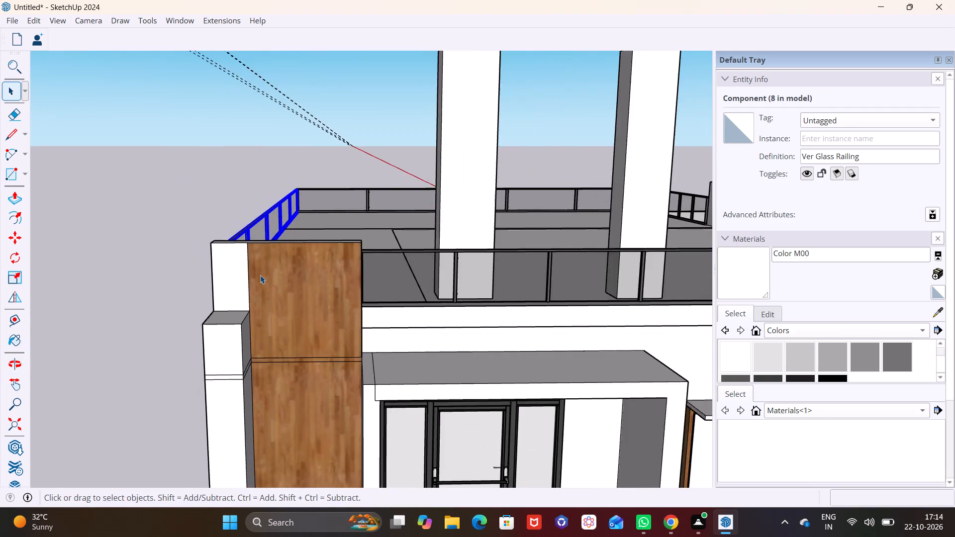
pyautogui.scroll(-6, 260, 275)
pyautogui.moveTo(318, 279); pyautogui.dragTo(225, 209, button='middle')
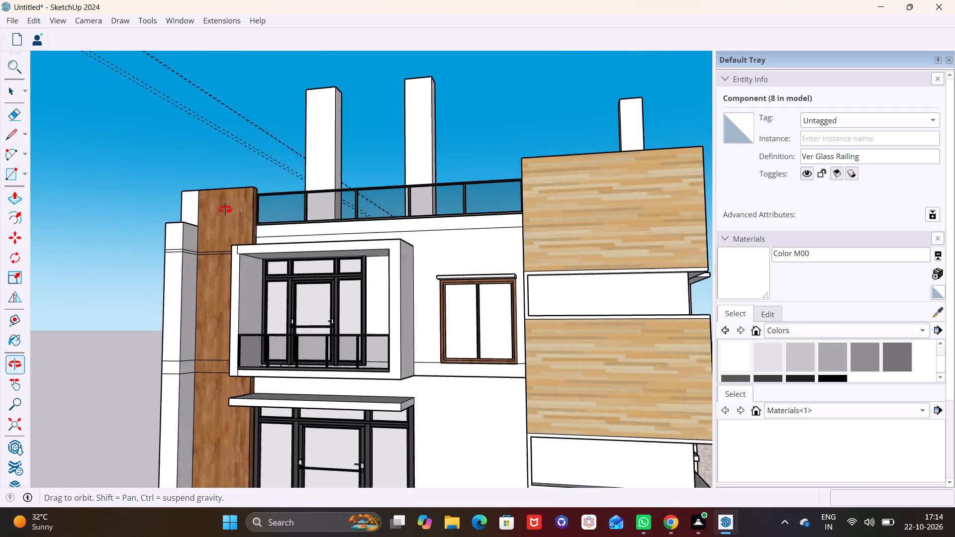
pyautogui.moveTo(225, 209); pyautogui.dragTo(203, 214, button='middle')
pyautogui.scroll(-5, 396, 242)
pyautogui.moveTo(397, 268); pyautogui.dragTo(353, 323, button='middle')
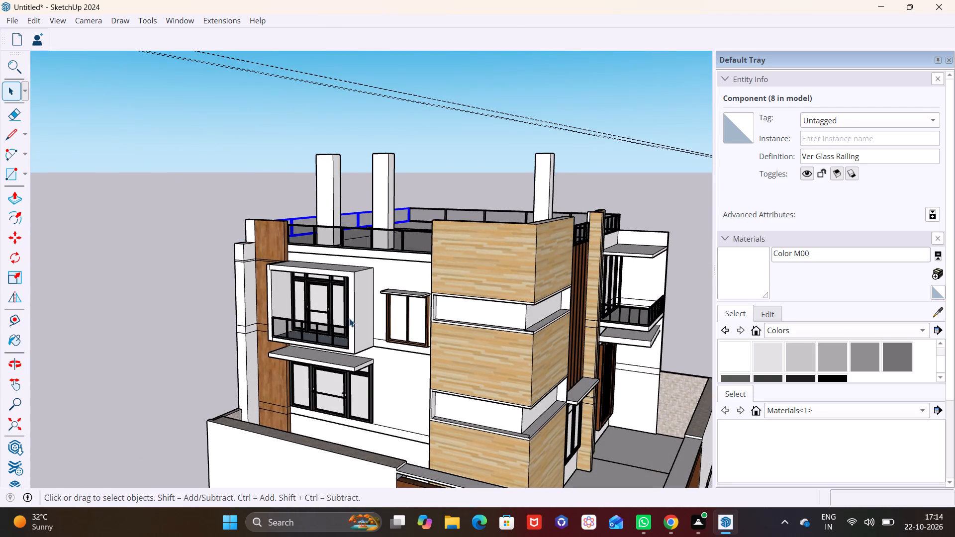
pyautogui.moveTo(359, 317); pyautogui.dragTo(302, 314, button='middle')
pyautogui.moveTo(341, 307); pyautogui.dragTo(195, 251, button='middle')
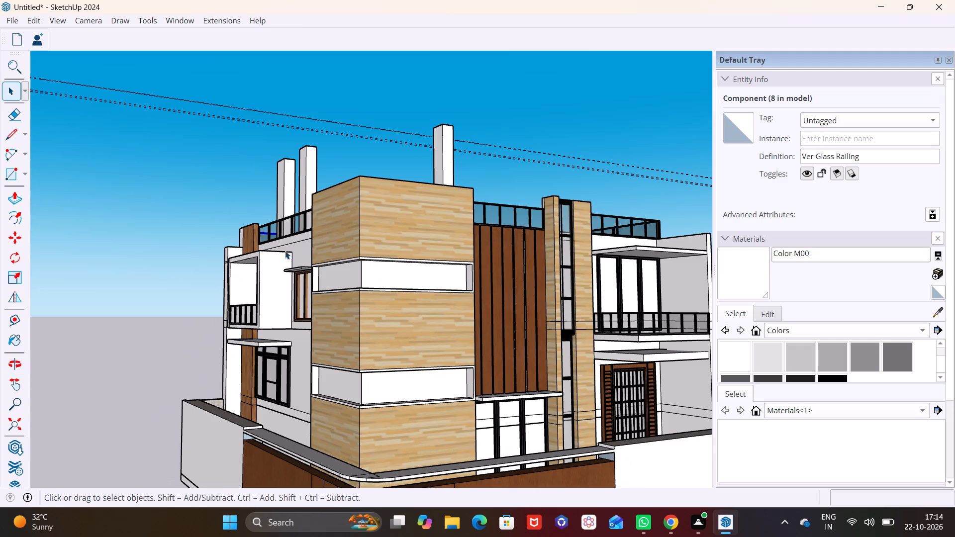
pyautogui.scroll(-3, 507, 249)
pyautogui.keyDown('shift'); pyautogui.moveTo(514, 253); pyautogui.dragTo(413, 253, button='middle'); pyautogui.keyUp('shift')
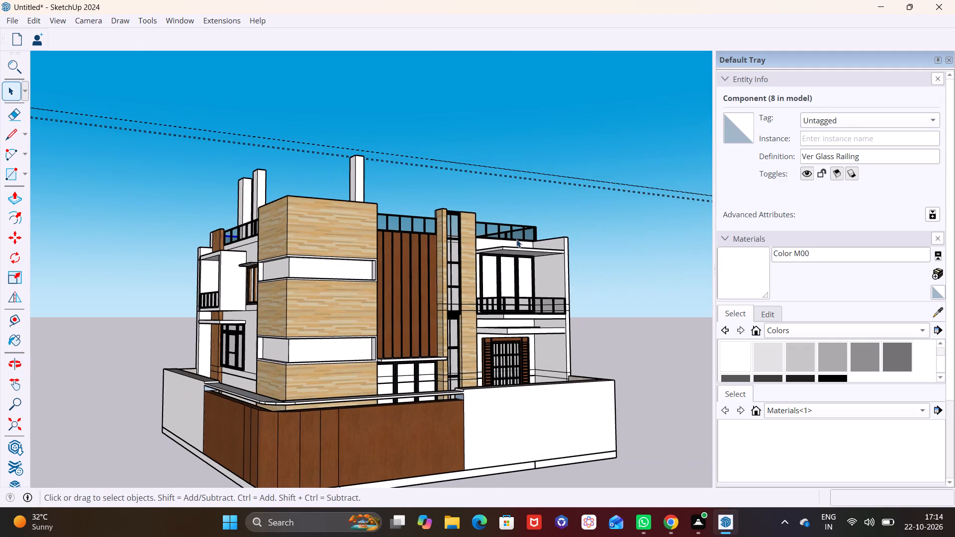
# Draw a rectangle over the top of the side wall beside the upper balcony, from its front end to the railing corner.
pyautogui.moveTo(516, 239); pyautogui.dragTo(432, 374, button='middle')
pyautogui.scroll(2, 706, 162)
pyautogui.scroll(6, 485, 232)
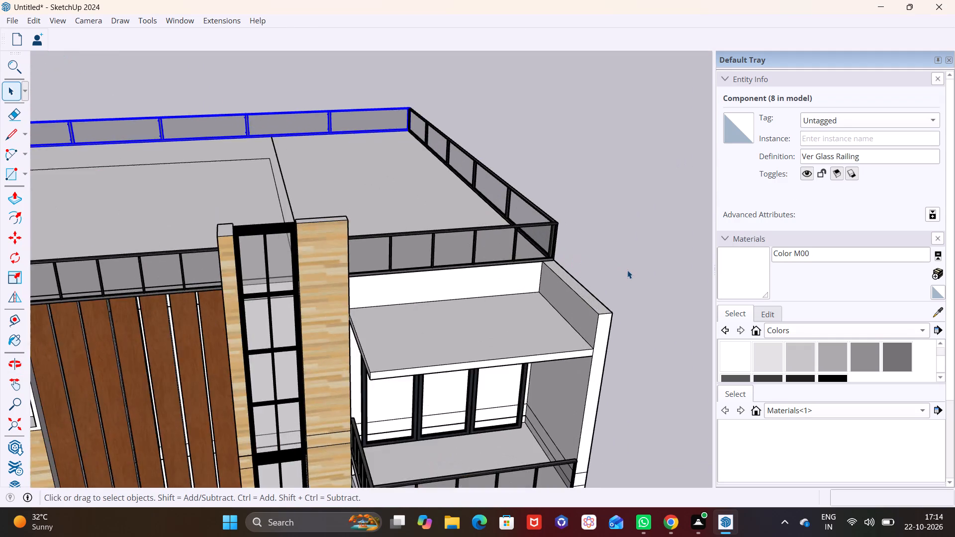
pyautogui.scroll(2, 627, 270)
pyautogui.moveTo(603, 270); pyautogui.dragTo(419, 283, button='middle')
pyautogui.click(488, 314)
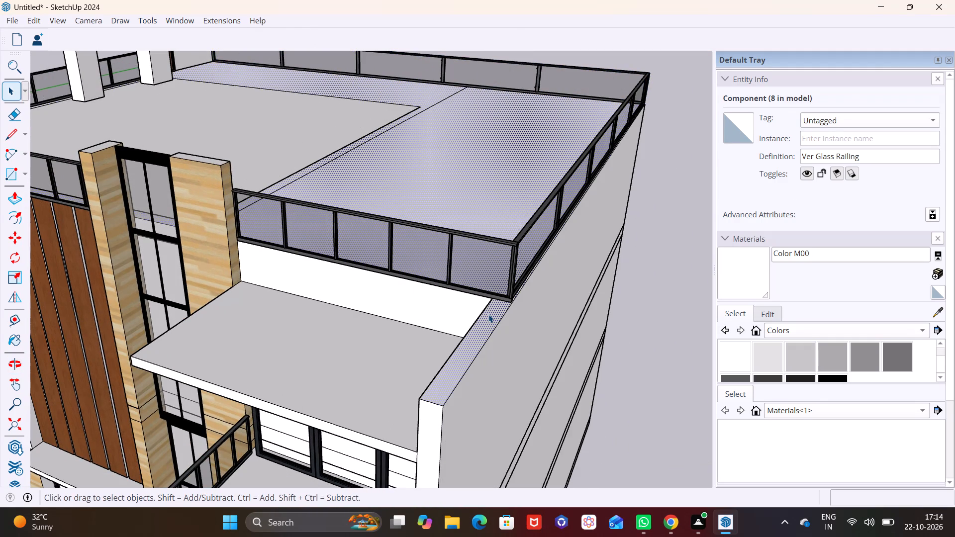
pyautogui.doubleClick(488, 314)
pyautogui.click(486, 320)
pyautogui.click(486, 326)
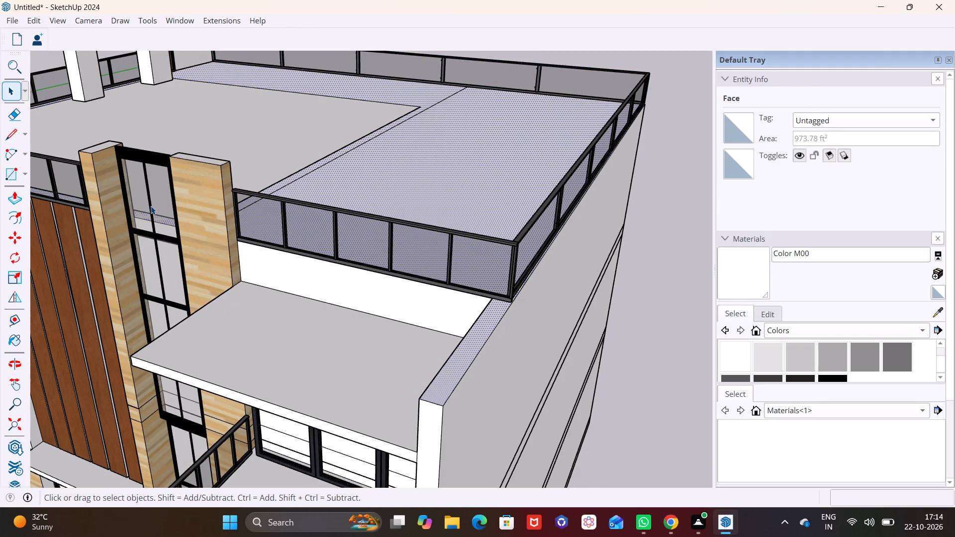
pyautogui.click(23, 172)
pyautogui.click(37, 196)
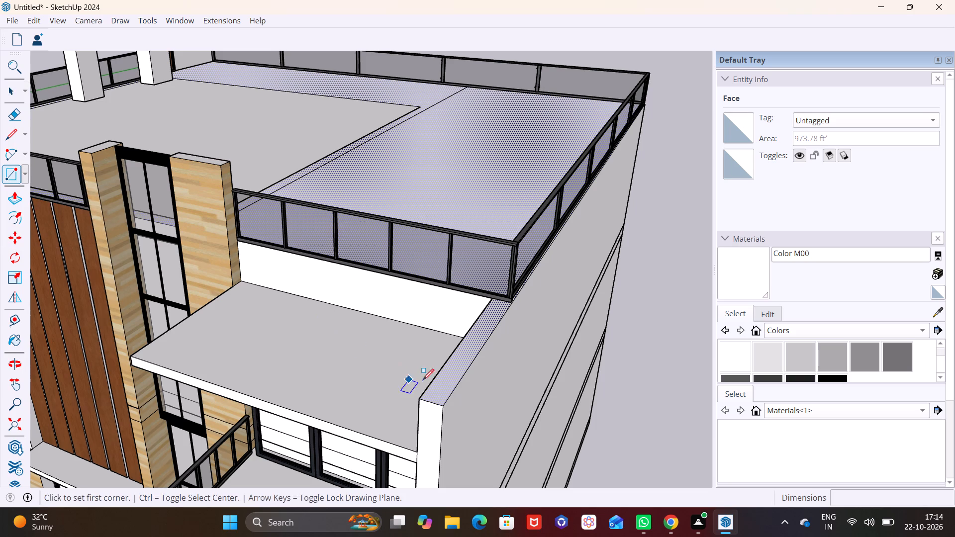
pyautogui.moveTo(421, 393); pyautogui.dragTo(426, 391)
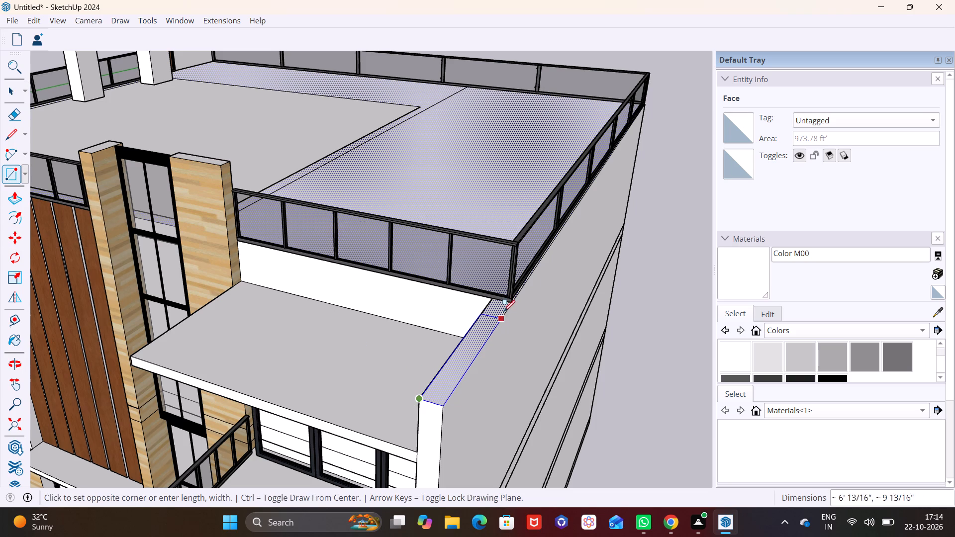
pyautogui.click(507, 305)
pyautogui.press('space')
pyautogui.click(479, 321)
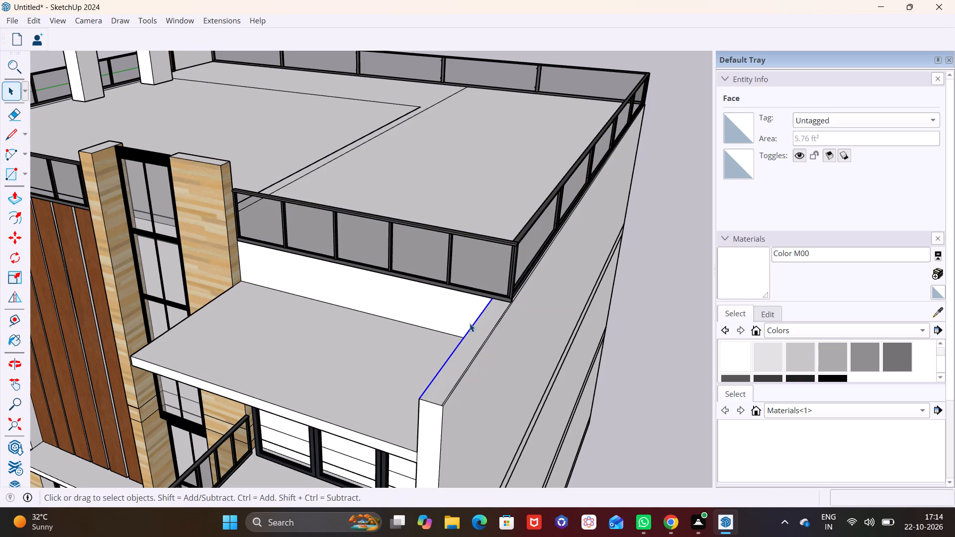
# Push/Pull the rectangle on top of the balcony side wall up to the height of the roof railing's top.
pyautogui.click(471, 336)
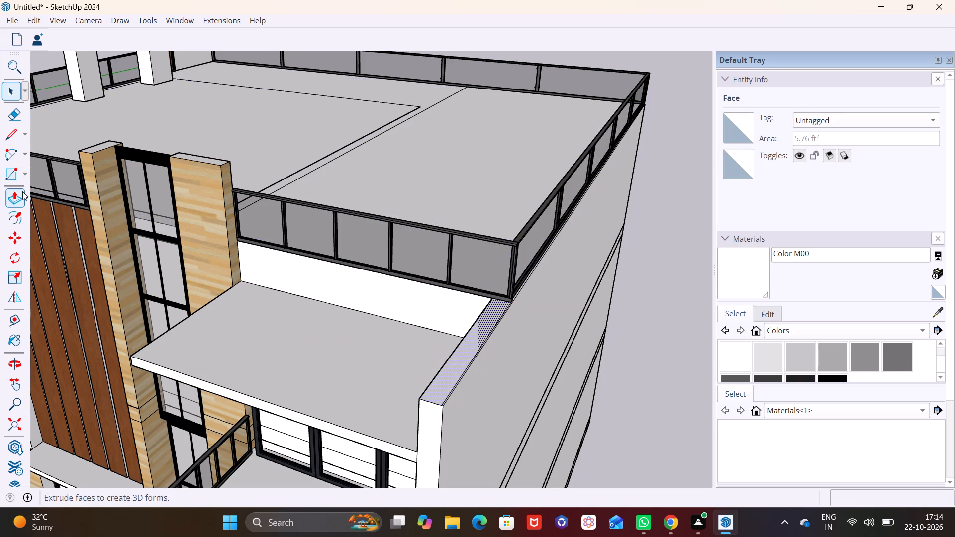
pyautogui.click(22, 191)
pyautogui.moveTo(477, 333); pyautogui.dragTo(477, 329)
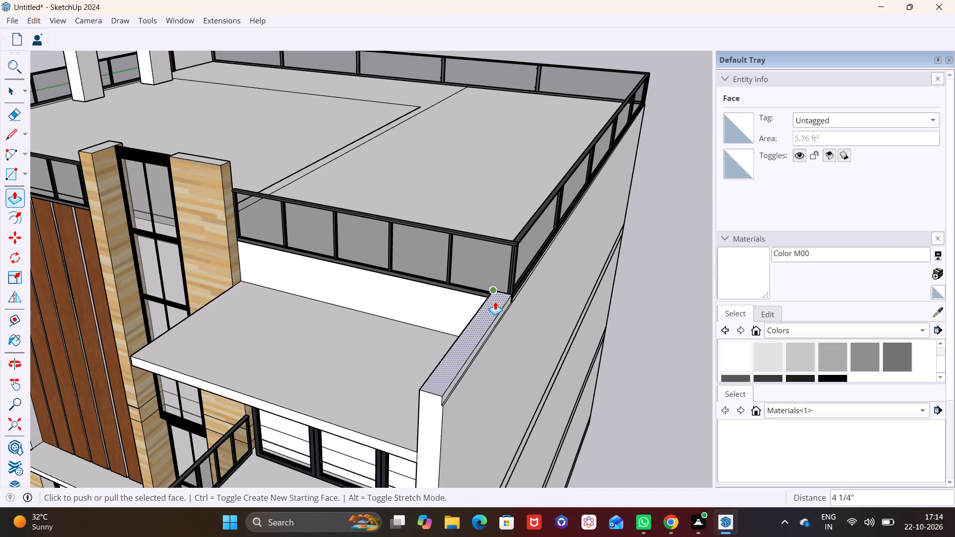
pyautogui.click(492, 305)
pyautogui.click(508, 252)
pyautogui.press('space')
pyautogui.click(531, 349)
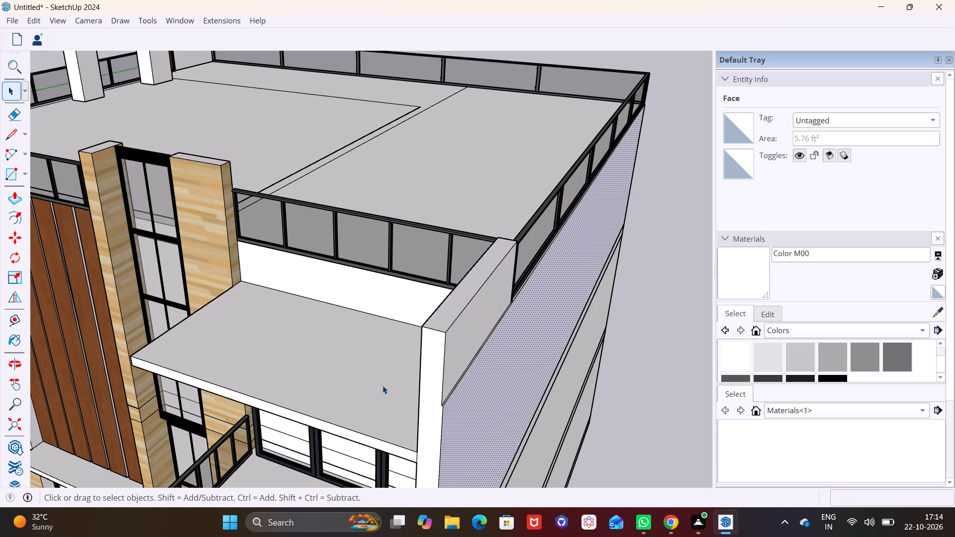
pyautogui.scroll(-3, 382, 385)
pyautogui.moveTo(388, 389); pyautogui.dragTo(628, 302, button='middle')
pyautogui.scroll(-7, 575, 316)
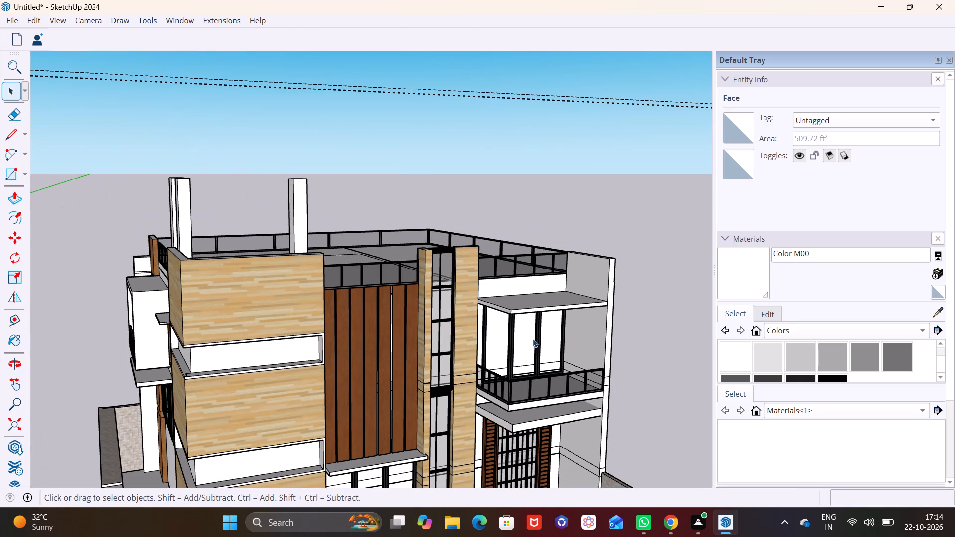
# Draw a rectangle of about 8 3/8" by 1' 6 3/4" on top of the roof pillar nearest the rear railing.
pyautogui.moveTo(556, 260); pyautogui.dragTo(588, 175, button='middle')
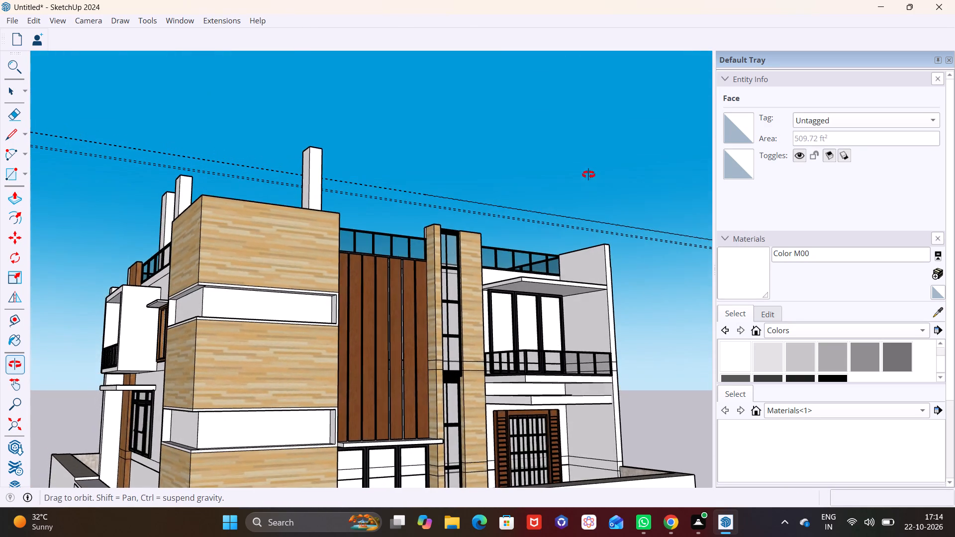
pyautogui.moveTo(588, 175); pyautogui.dragTo(588, 174, button='middle')
pyautogui.scroll(-3, 441, 230)
pyautogui.moveTo(405, 223); pyautogui.dragTo(365, 383, button='middle')
pyautogui.keyDown('shift'); pyautogui.moveTo(351, 270); pyautogui.dragTo(353, 334, button='middle'); pyautogui.keyUp('shift')
pyautogui.moveTo(355, 201); pyautogui.dragTo(337, 264, button='middle')
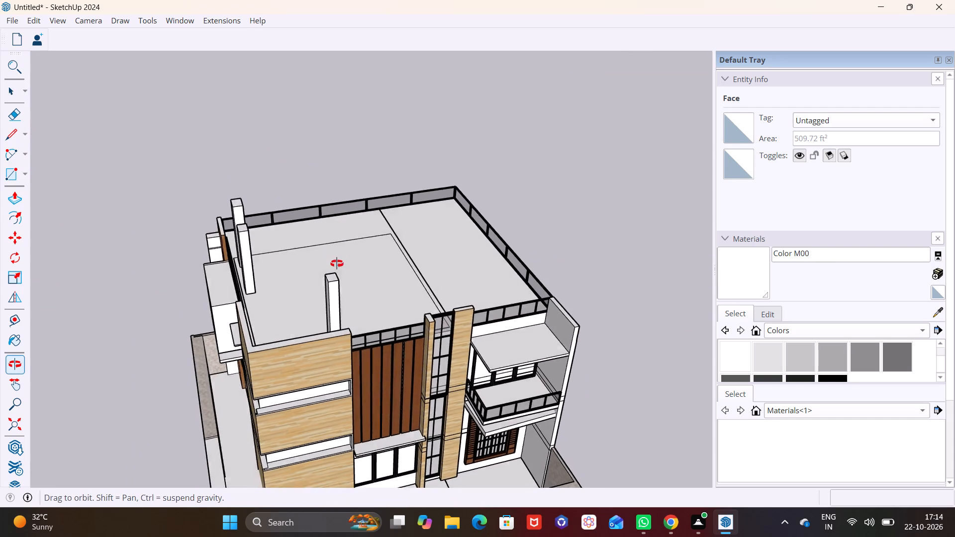
pyautogui.moveTo(337, 264); pyautogui.dragTo(332, 319, button='middle')
pyautogui.scroll(5, 248, 258)
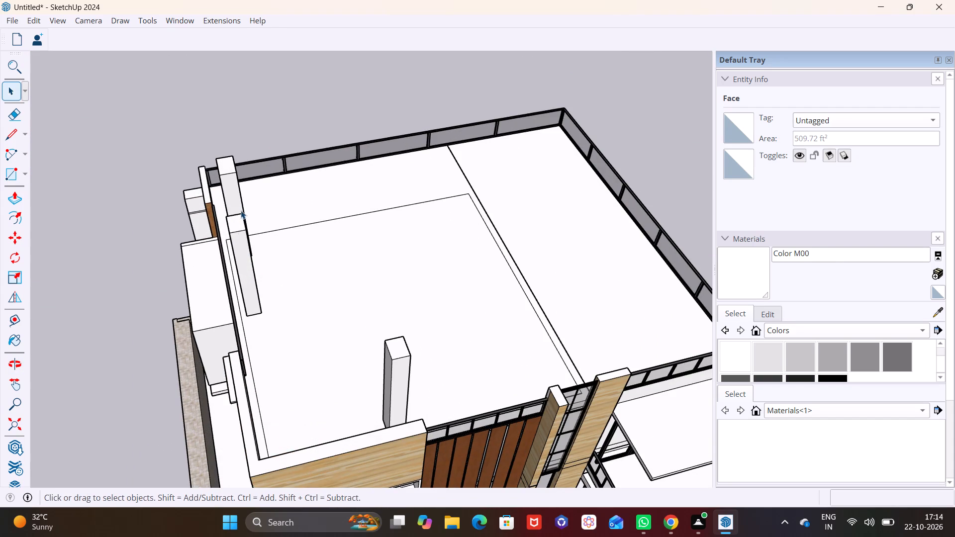
pyautogui.scroll(-1, 241, 210)
pyautogui.scroll(1, 241, 210)
pyautogui.click(26, 175)
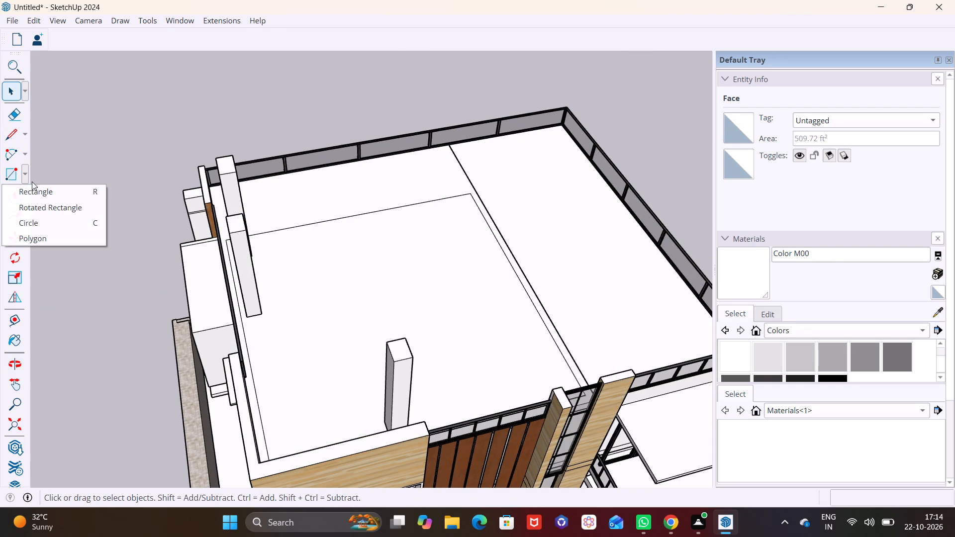
pyautogui.click(36, 189)
pyautogui.scroll(6, 224, 177)
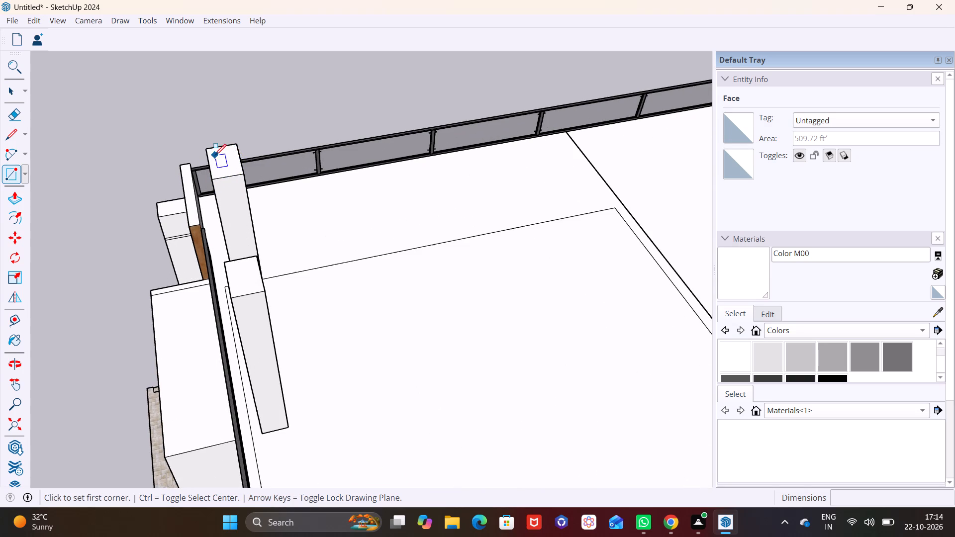
pyautogui.click(215, 153)
pyautogui.click(232, 170)
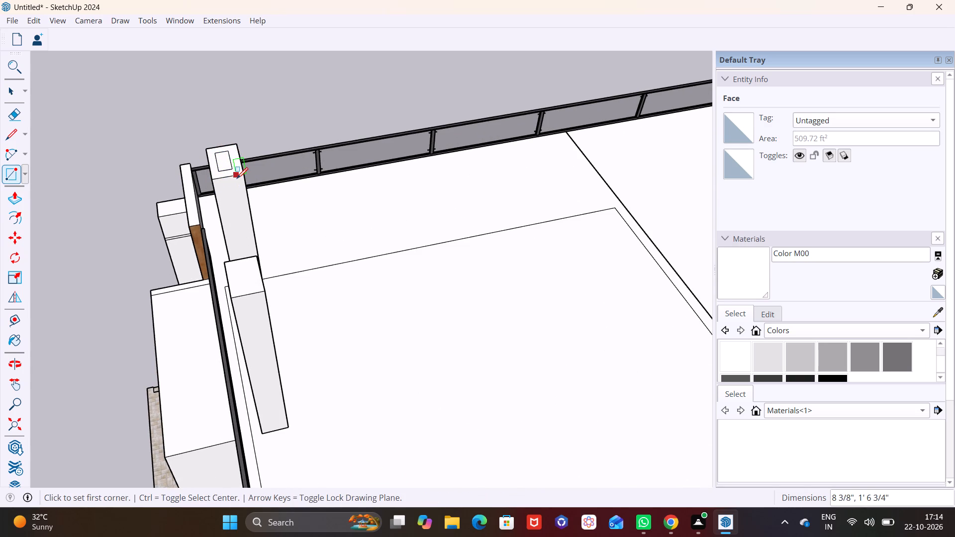
# Push/Pull the rectangle on the pillar top up by about 3 15/16" into a thin block.
pyautogui.press('space')
pyautogui.click(225, 160)
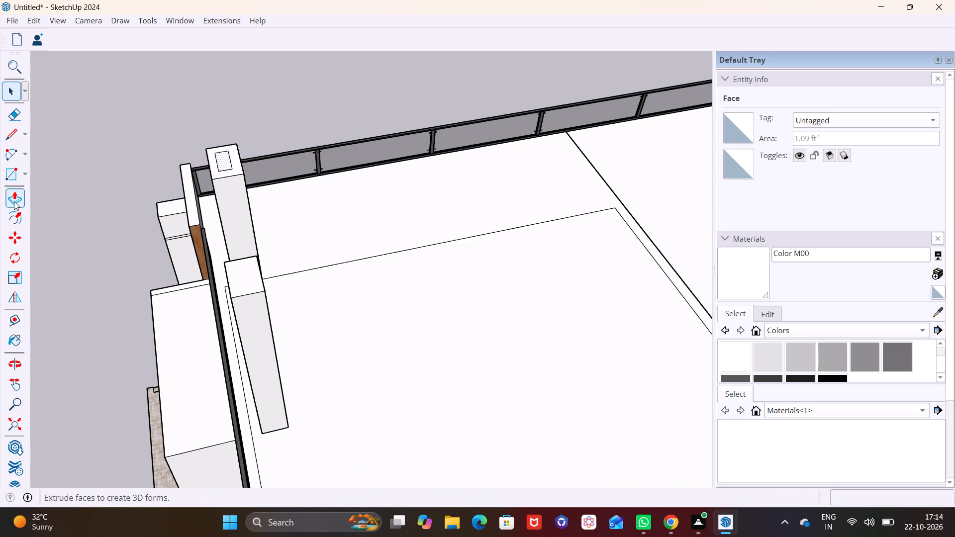
pyautogui.click(12, 201)
pyautogui.click(224, 157)
pyautogui.click(222, 151)
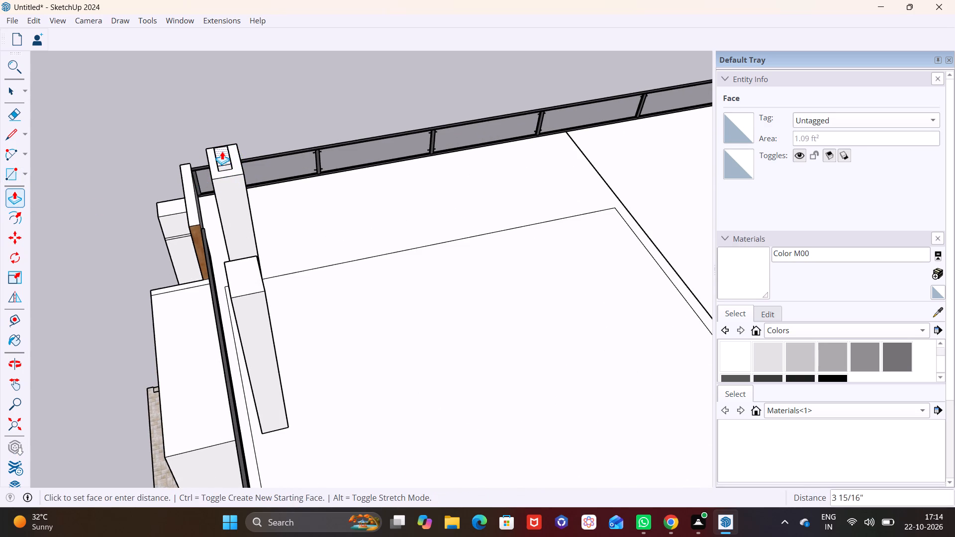
# Widen the block by pulling its long roof-facing side out to just past the pillar's edge.
pyautogui.moveTo(191, 192); pyautogui.dragTo(64, 216, button='middle')
pyautogui.scroll(9, 153, 163)
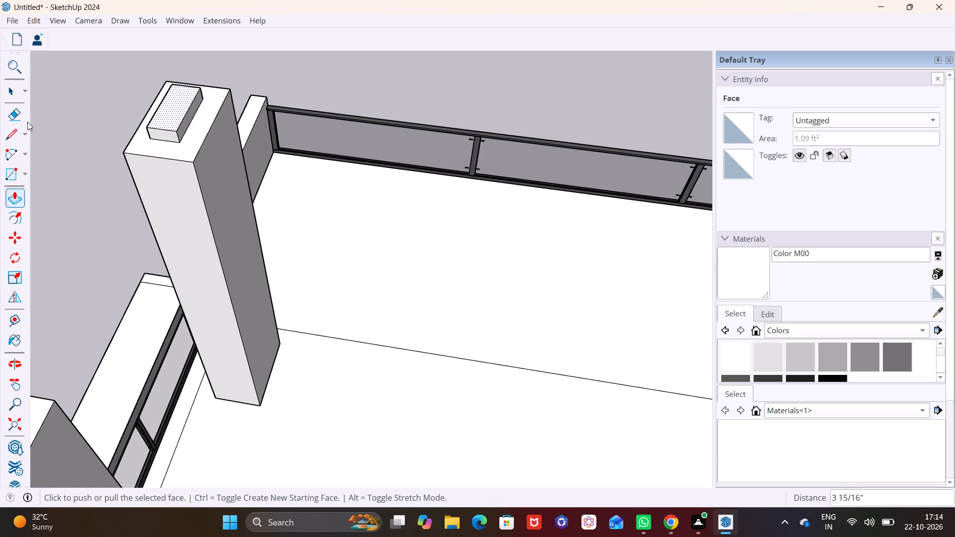
pyautogui.click(14, 89)
pyautogui.click(189, 119)
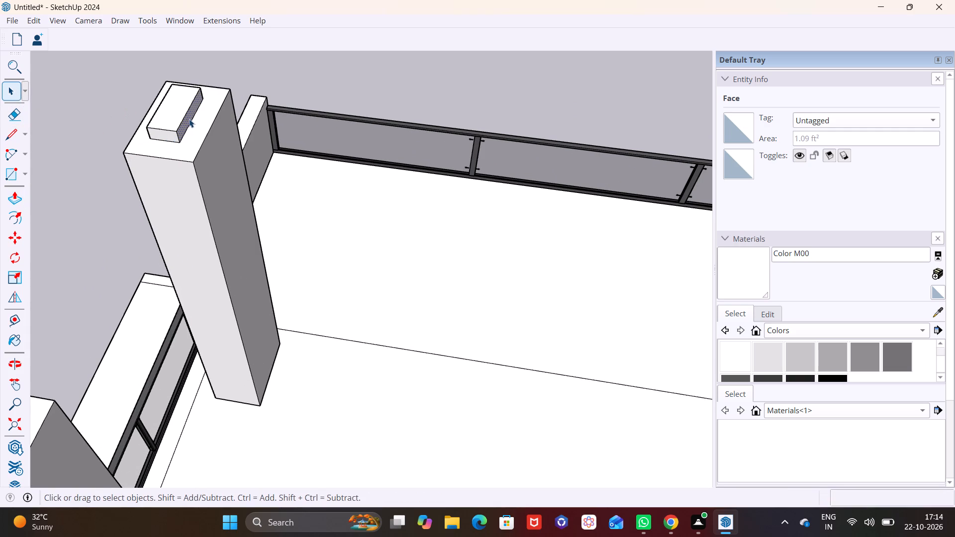
pyautogui.click(12, 196)
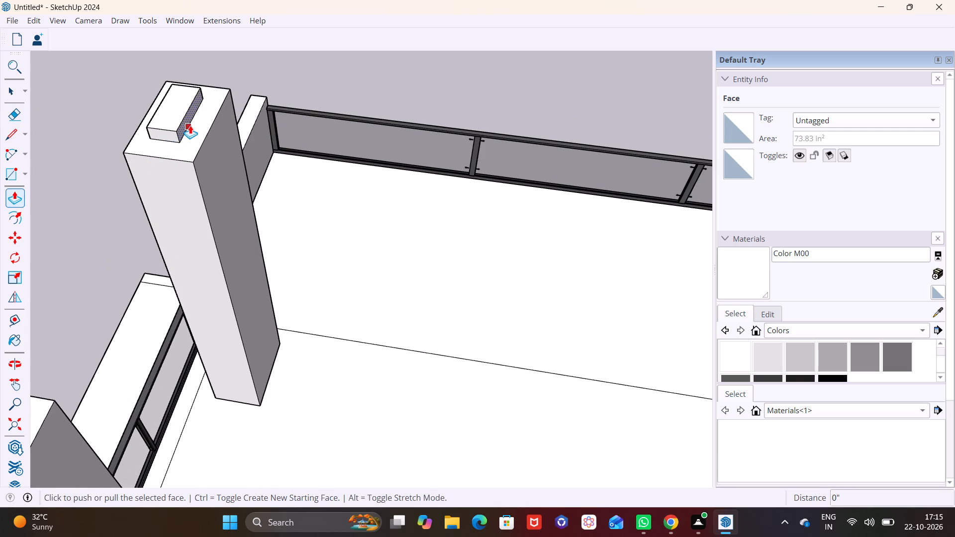
pyautogui.click(186, 121)
pyautogui.click(232, 126)
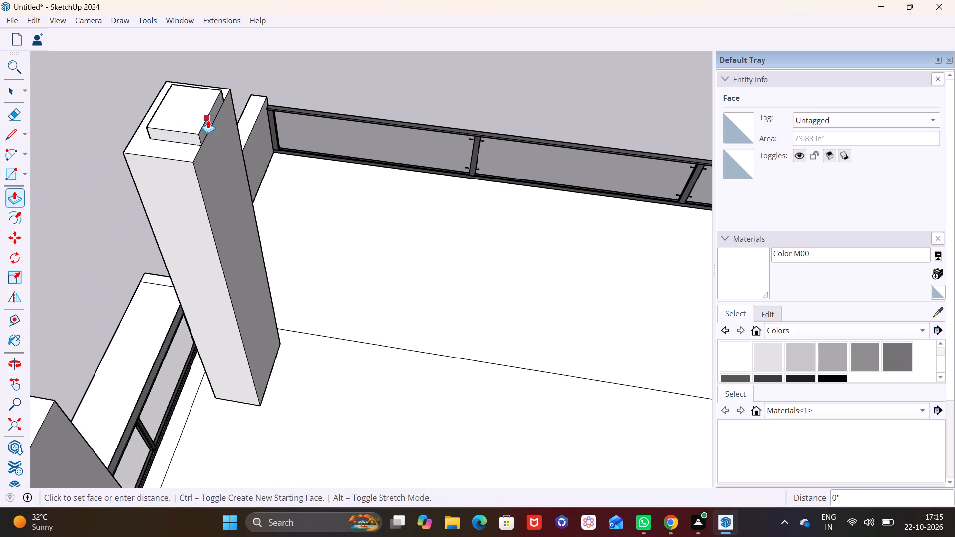
pyautogui.click(208, 120)
pyautogui.click(233, 120)
# Pull the block's front end out over the second pillar, with the final pull about 15' 5 1/8", forming a beam.
pyautogui.click(172, 133)
pyautogui.press('space')
pyautogui.click(210, 137)
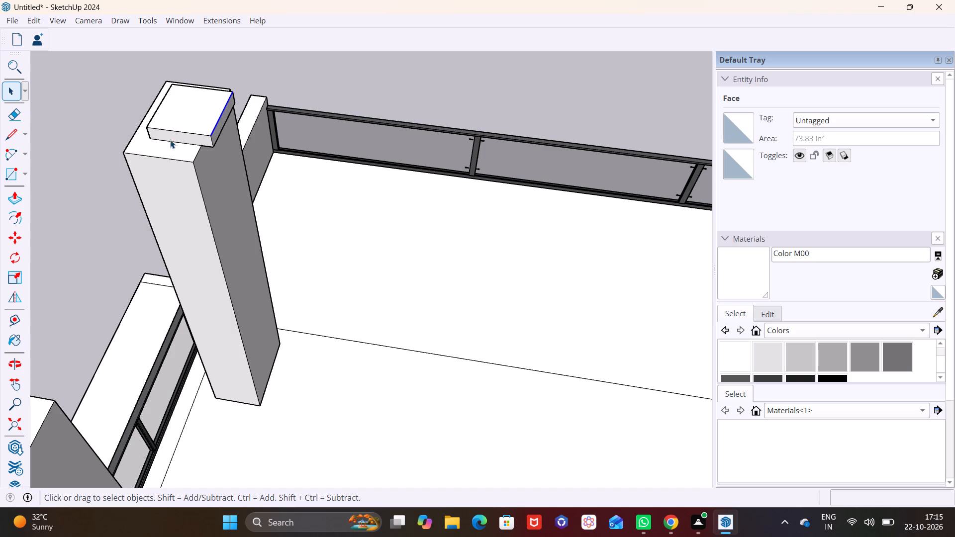
pyautogui.click(172, 136)
pyautogui.click(8, 195)
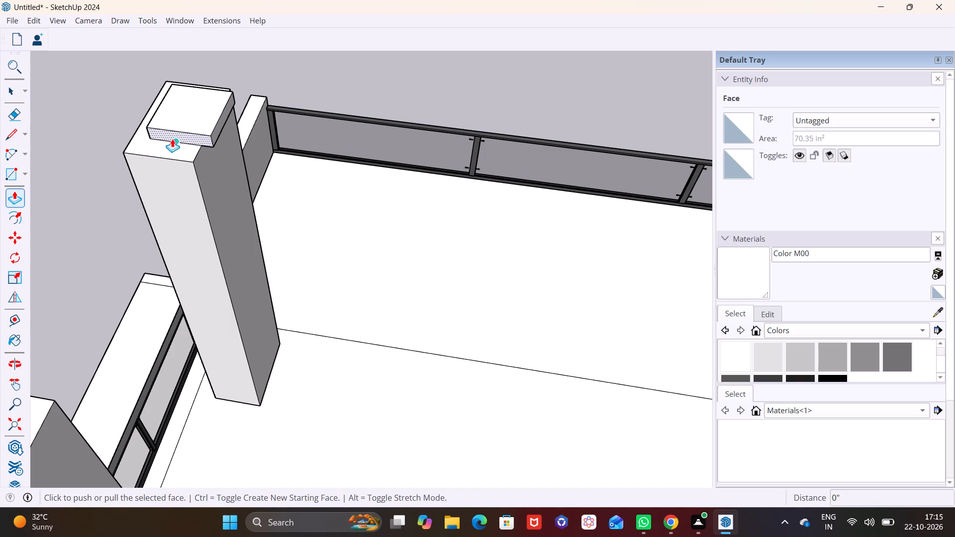
pyautogui.click(176, 136)
pyautogui.click(149, 164)
pyautogui.click(169, 147)
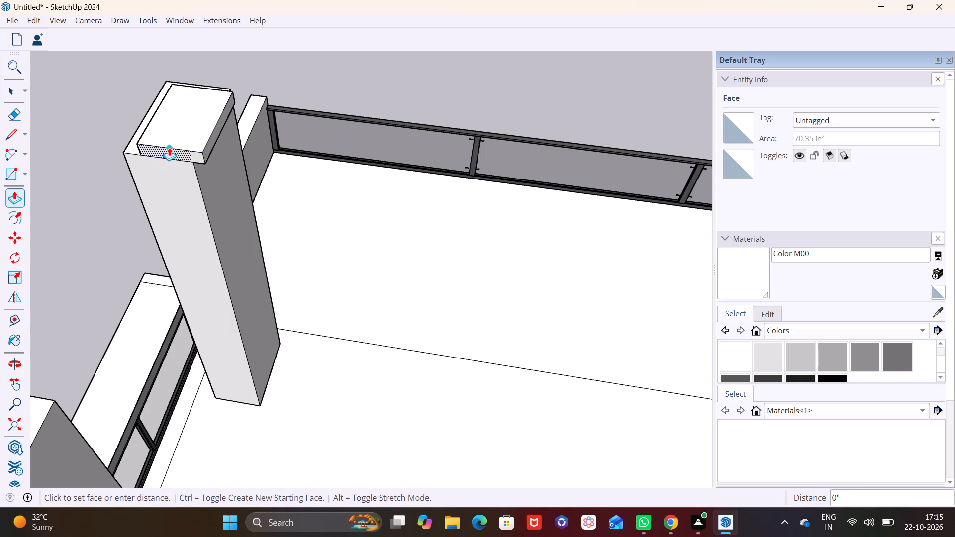
pyautogui.scroll(-10, 111, 206)
pyautogui.keyDown('shift'); pyautogui.moveTo(114, 217); pyautogui.dragTo(191, 181, button='middle'); pyautogui.keyUp('shift')
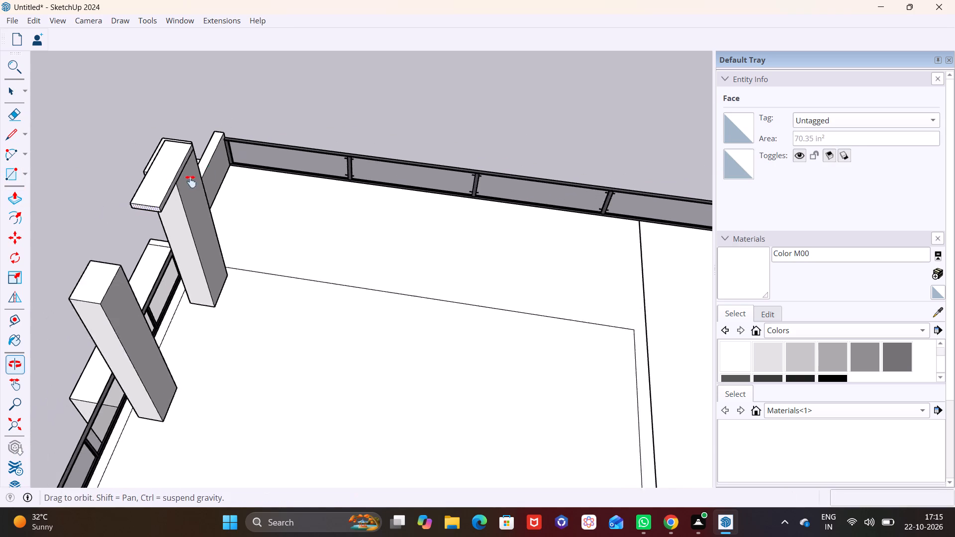
pyautogui.keyDown('shift'); pyautogui.moveTo(191, 181); pyautogui.dragTo(221, 164, button='middle'); pyautogui.keyUp('shift')
pyautogui.click(64, 388)
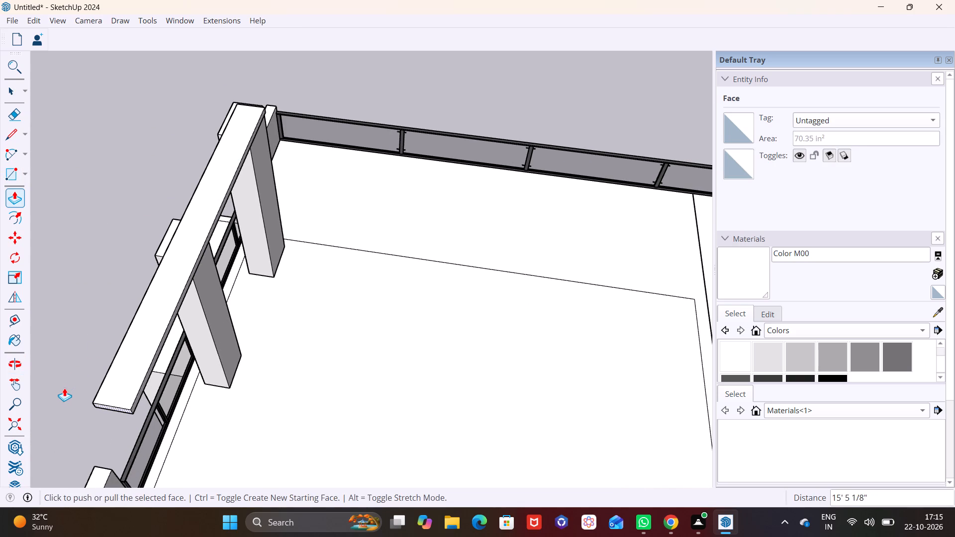
# Extend the beam's free end by about 11' 5 3/8" towards the wood-clad front wall.
pyautogui.moveTo(157, 315); pyautogui.dragTo(173, 199, button='middle')
pyautogui.scroll(-3, 175, 206)
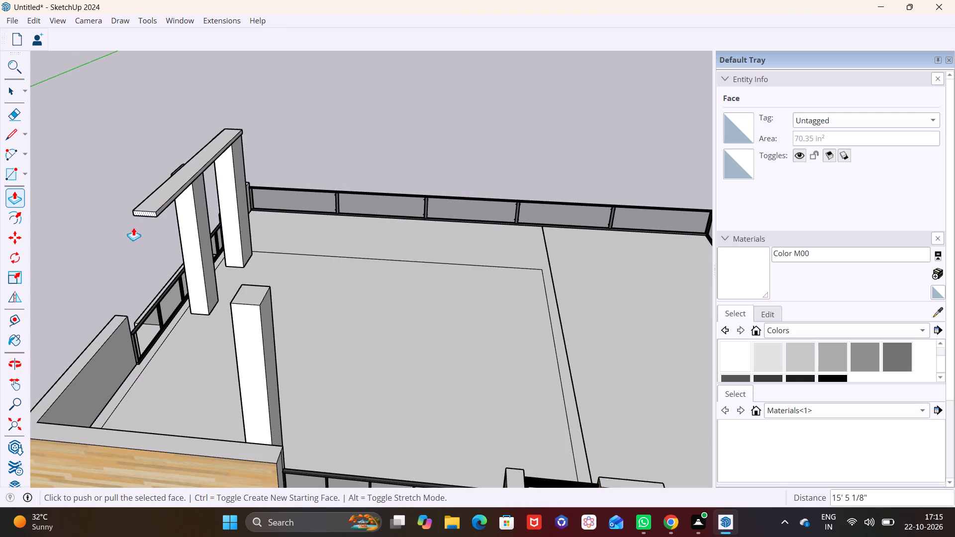
pyautogui.click(145, 215)
pyautogui.click(60, 322)
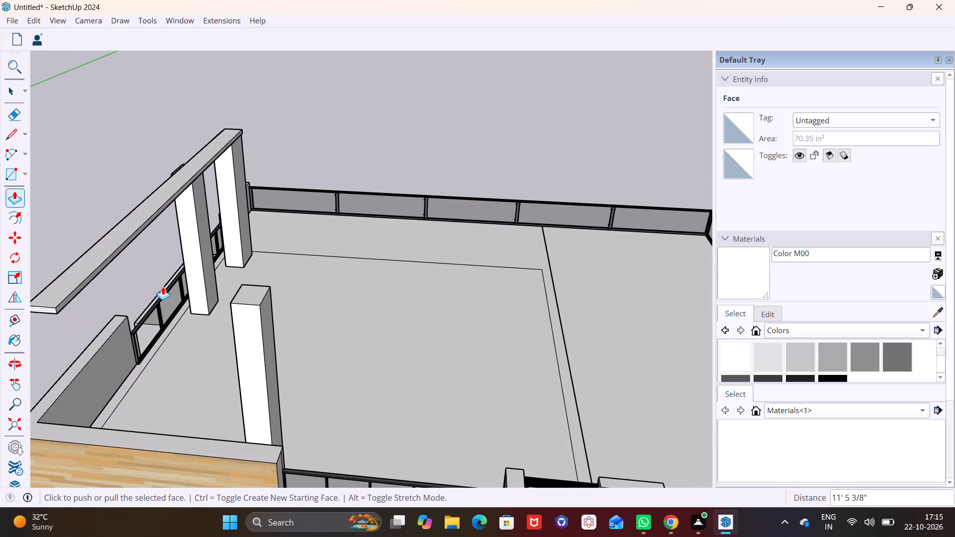
pyautogui.moveTo(170, 283); pyautogui.dragTo(293, 211, button='middle')
pyautogui.moveTo(456, 179); pyautogui.dragTo(414, 219, button='middle')
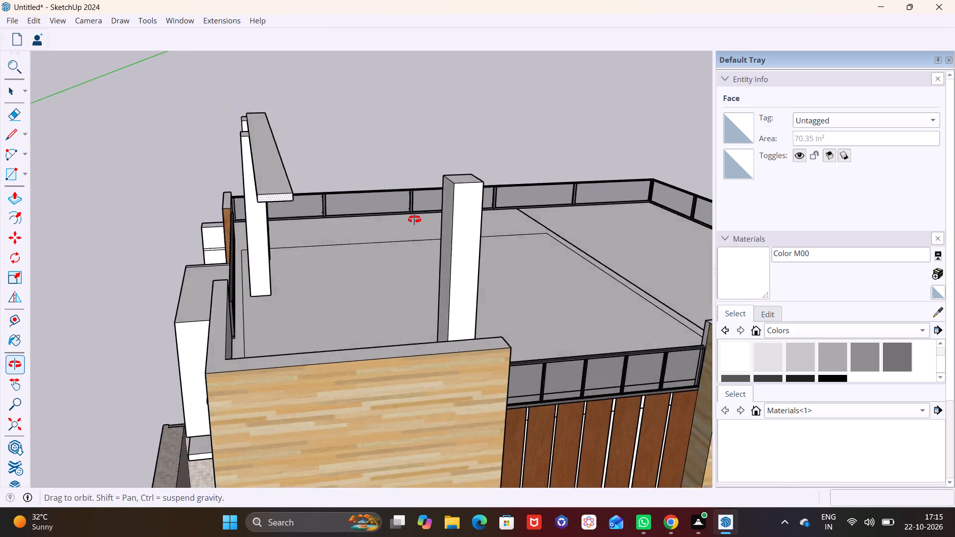
pyautogui.moveTo(414, 219); pyautogui.dragTo(337, 263, button='middle')
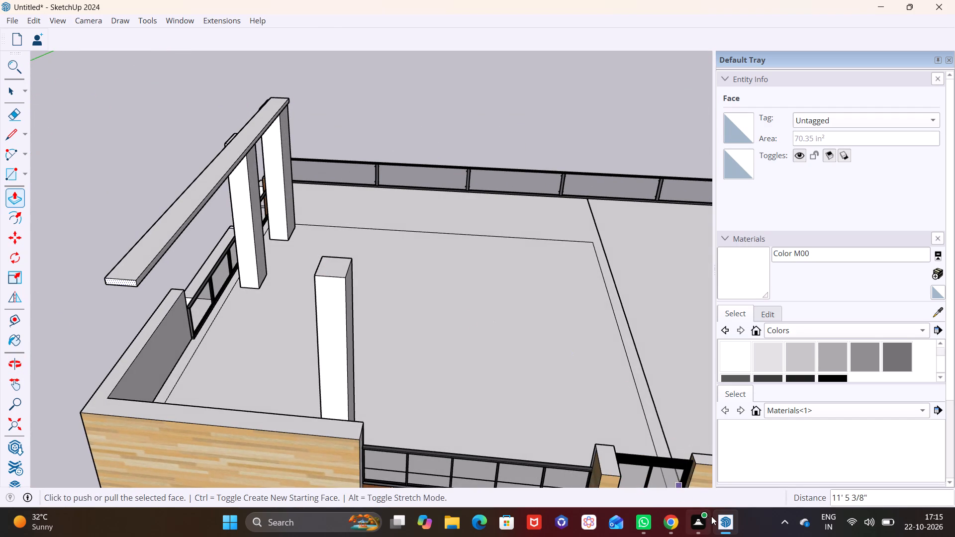
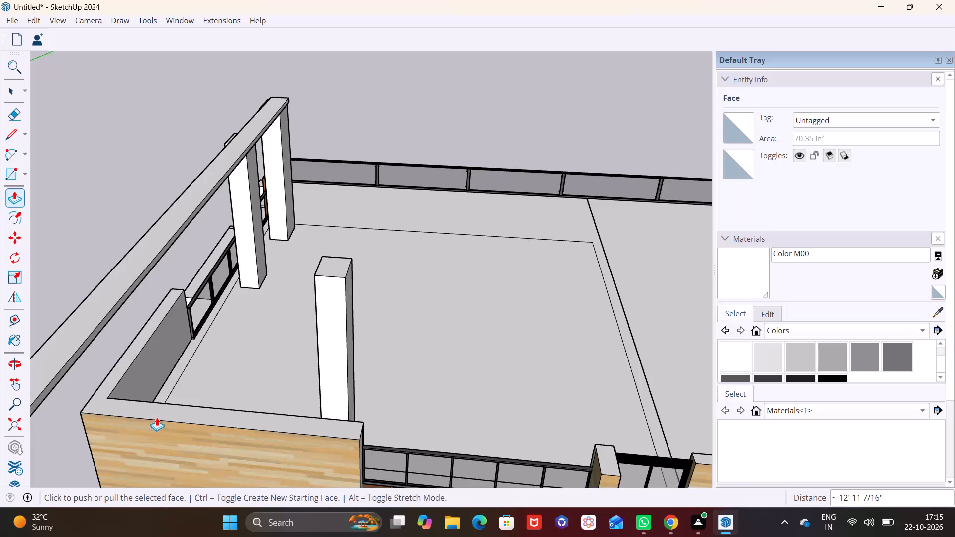
# Push the roof beam's overlong front end back from the wood-clad front wall towards the pillars.
pyautogui.moveTo(195, 380); pyautogui.dragTo(333, 282, button='middle')
pyautogui.scroll(-8, 361, 244)
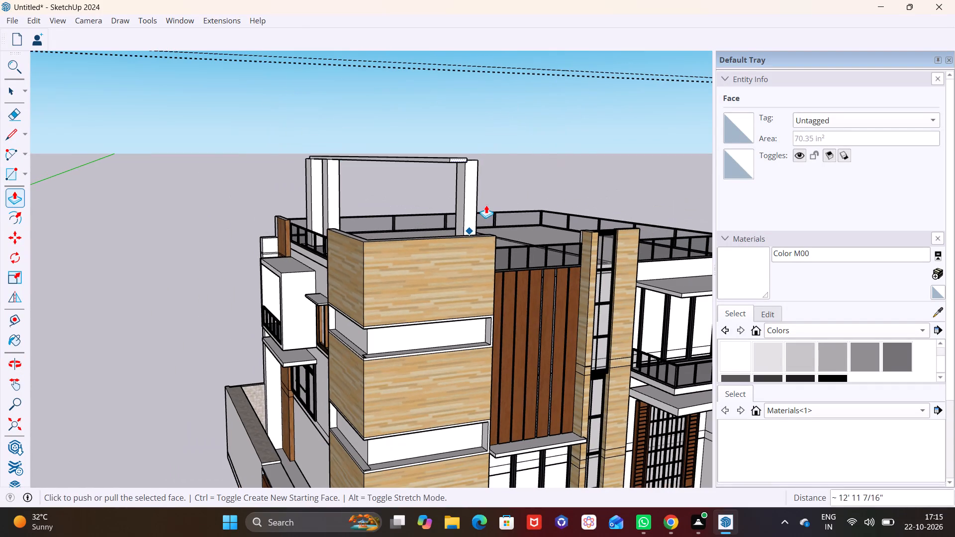
pyautogui.click(467, 159)
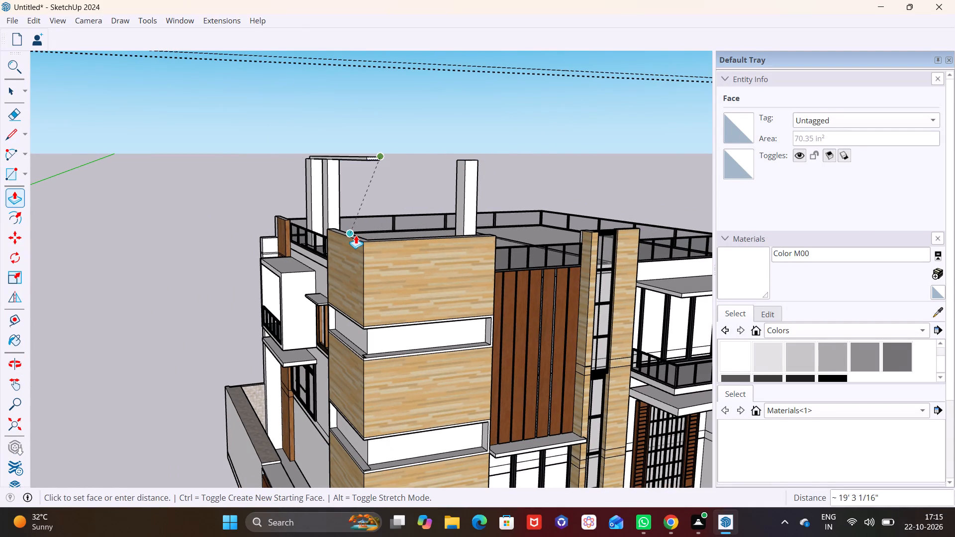
pyautogui.click(356, 235)
# Extend the beam's front end in short pulls alongside the raised side wall, the last one about 1' 7 1/8".
pyautogui.moveTo(475, 230); pyautogui.dragTo(192, 312, button='middle')
pyautogui.scroll(7, 359, 214)
pyautogui.click(199, 140)
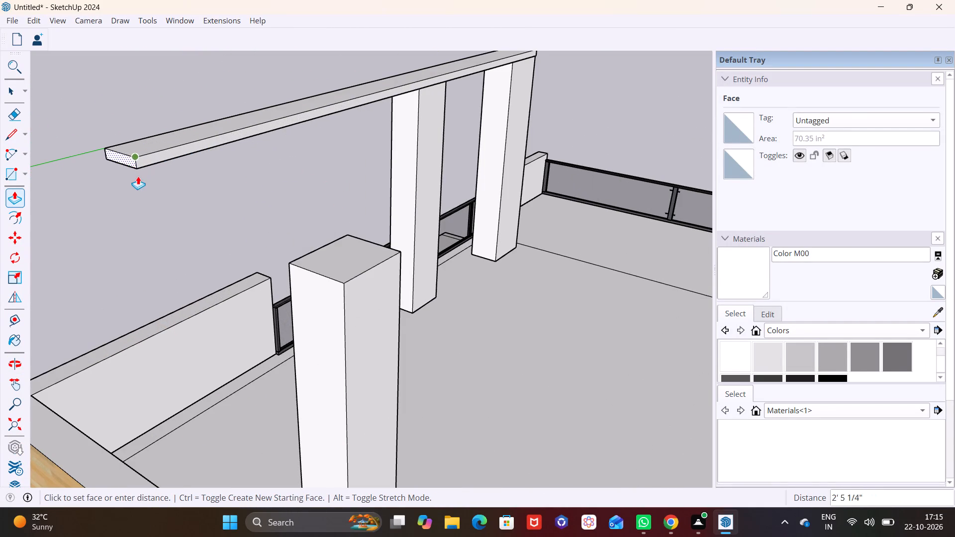
pyautogui.click(124, 179)
pyautogui.click(101, 161)
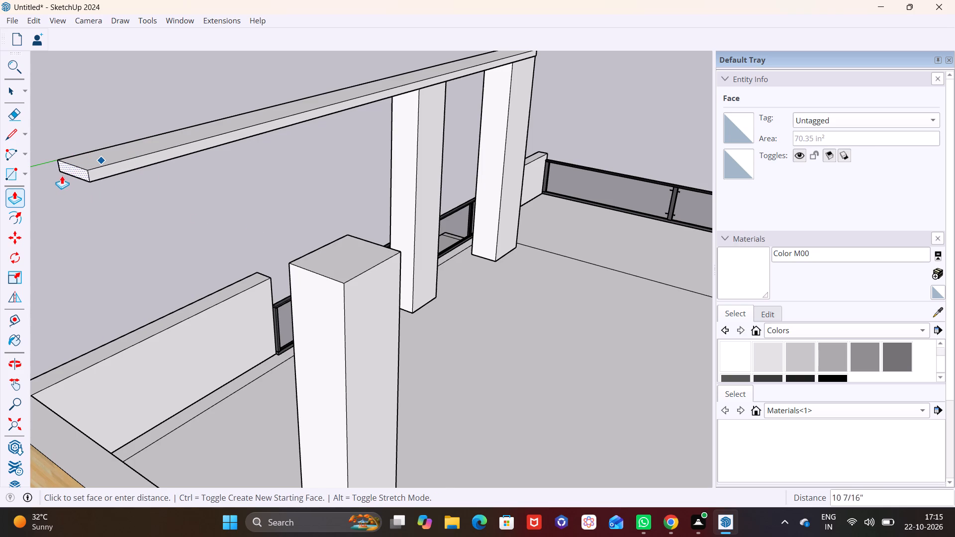
pyautogui.click(50, 181)
# Pull the beam's rear end out past the rear pillar in short pulls, the last one about 1' 6 15/16".
pyautogui.scroll(-6, 82, 203)
pyautogui.moveTo(177, 269); pyautogui.dragTo(109, 321, button='middle')
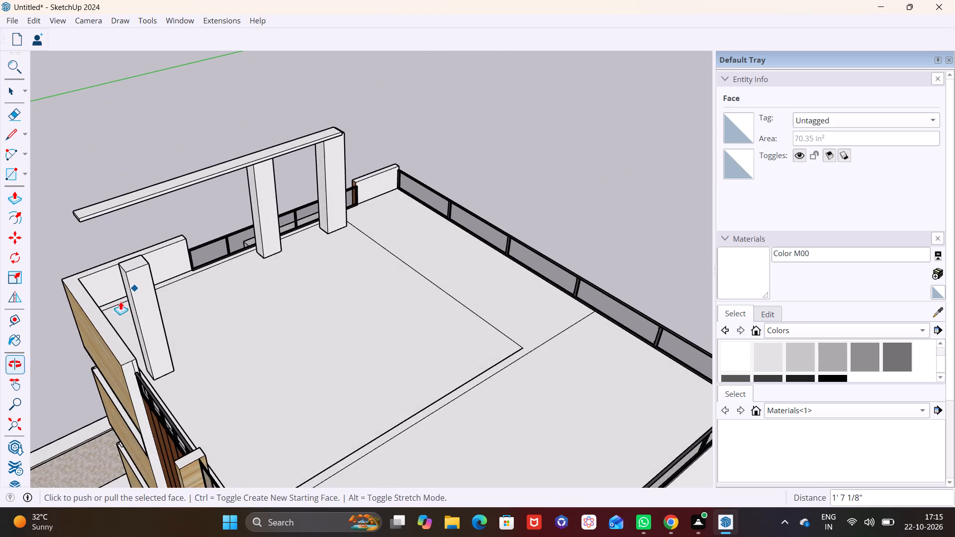
pyautogui.scroll(7, 286, 146)
pyautogui.moveTo(374, 141); pyautogui.dragTo(210, 186, button='middle')
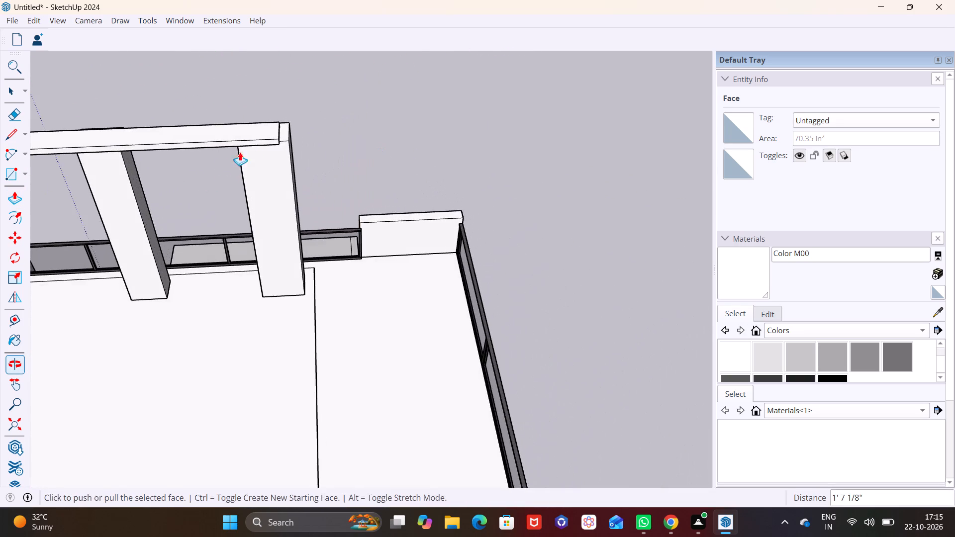
pyautogui.scroll(6, 256, 144)
pyautogui.moveTo(290, 135); pyautogui.dragTo(173, 134, button='middle')
pyautogui.scroll(5, 219, 107)
pyautogui.press('space')
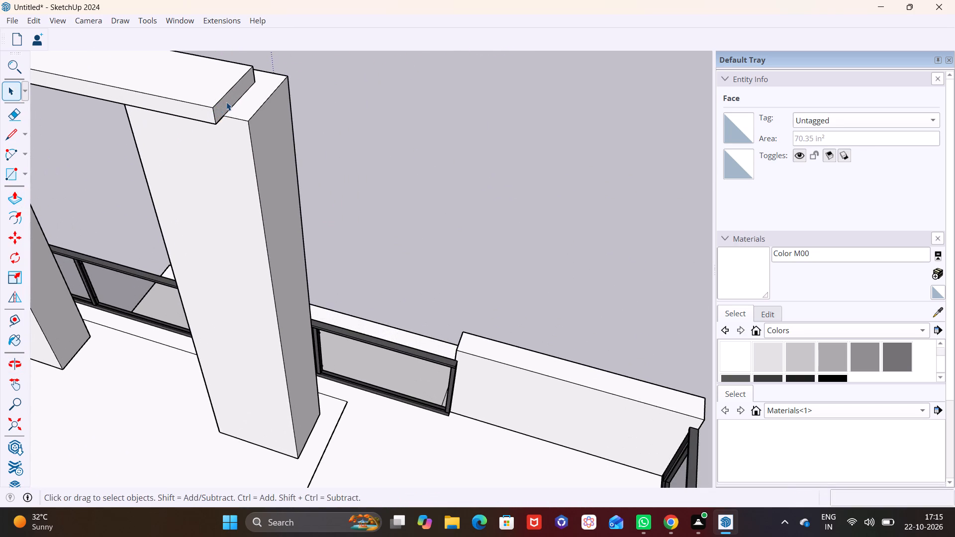
pyautogui.click(226, 102)
pyautogui.click(16, 198)
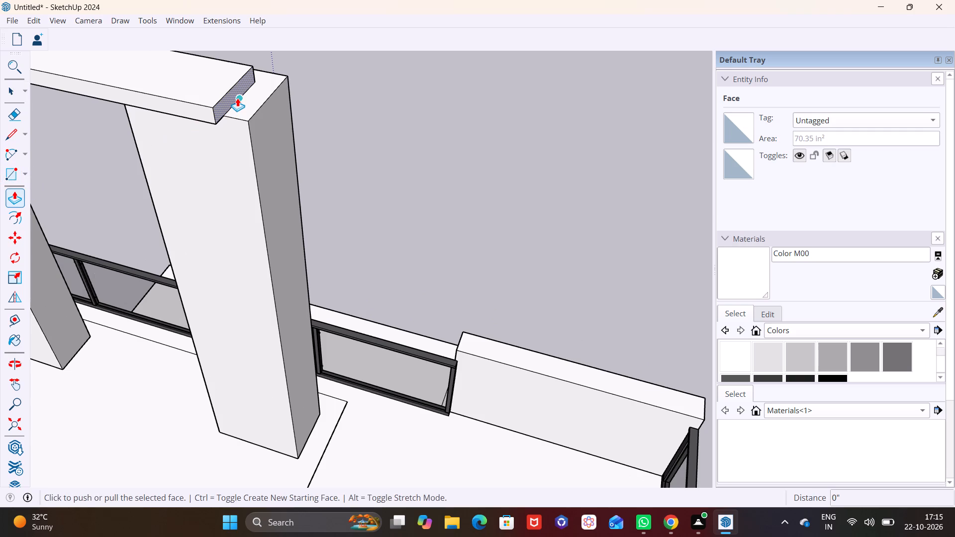
pyautogui.click(230, 95)
pyautogui.click(275, 105)
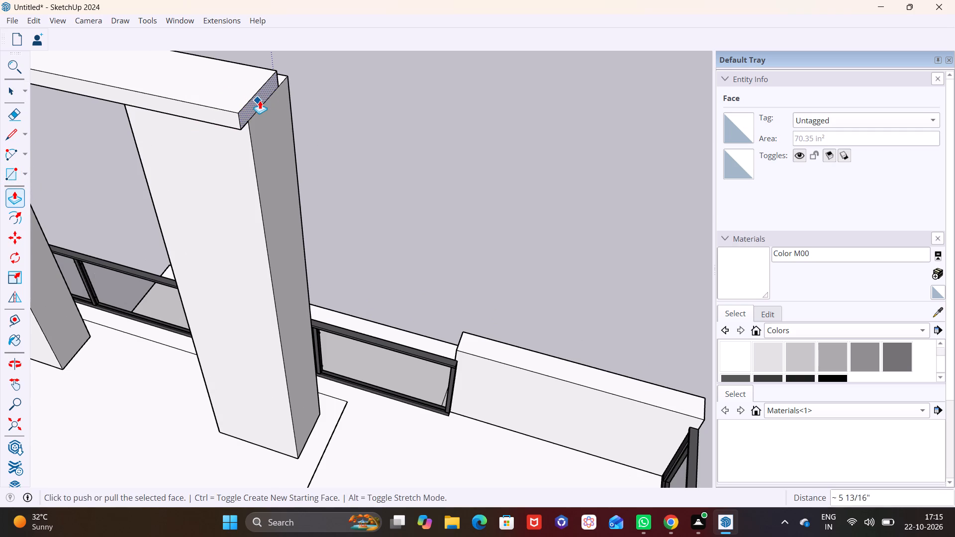
pyautogui.click(260, 100)
pyautogui.click(343, 115)
# Widen the beam by pulling its outer long side outward in two pulls, the first about 6 3/4".
pyautogui.scroll(-2, 395, 115)
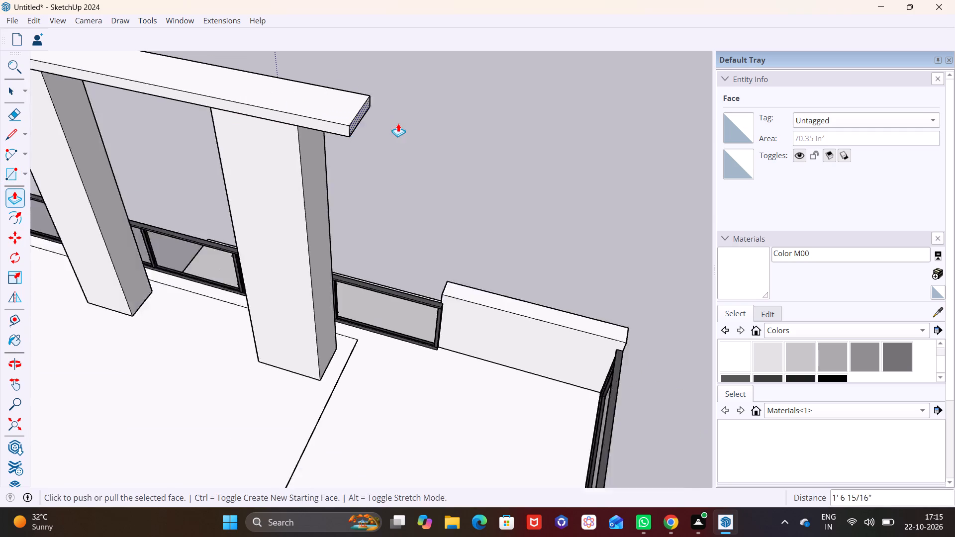
pyautogui.scroll(-3, 398, 123)
pyautogui.moveTo(368, 127); pyautogui.dragTo(133, 217, button='middle')
pyautogui.scroll(5, 299, 144)
pyautogui.moveTo(265, 145); pyautogui.dragTo(219, 148, button='middle')
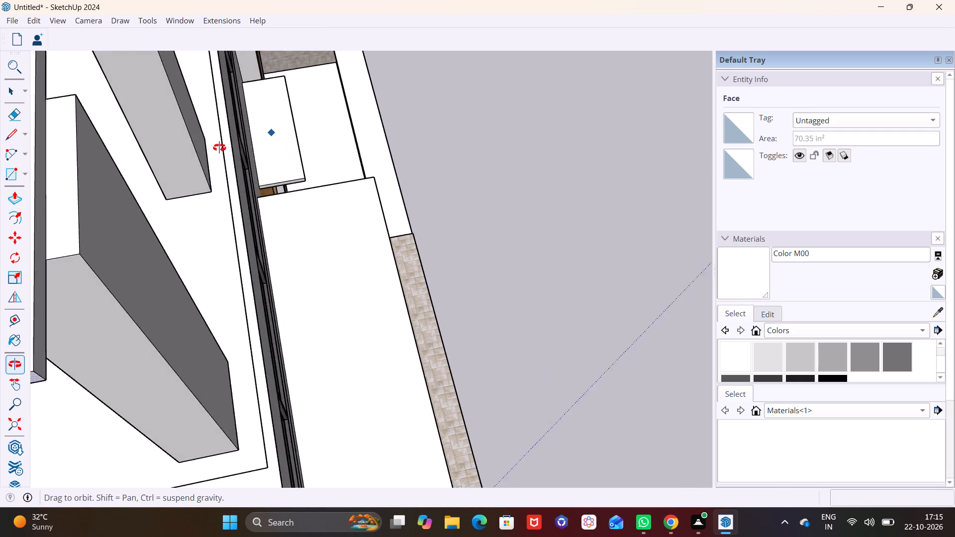
pyautogui.moveTo(219, 148); pyautogui.dragTo(208, 149, button='middle')
pyautogui.scroll(-7, 186, 144)
pyautogui.moveTo(186, 152); pyautogui.dragTo(200, 263, button='middle')
pyautogui.moveTo(182, 228); pyautogui.dragTo(133, 196, button='middle')
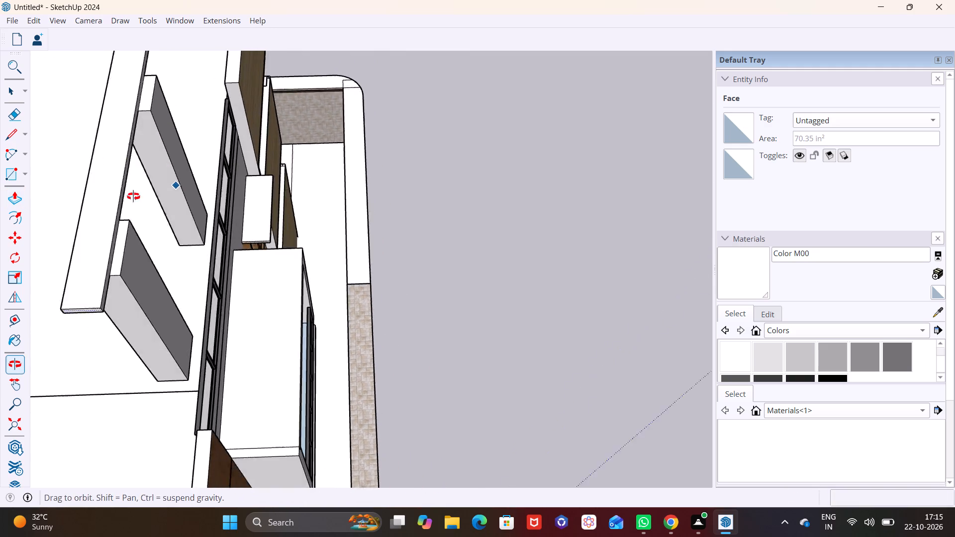
pyautogui.moveTo(133, 196); pyautogui.dragTo(101, 165, button='middle')
pyautogui.keyDown('shift'); pyautogui.moveTo(141, 125); pyautogui.dragTo(146, 239, button='middle'); pyautogui.keyUp('shift')
pyautogui.moveTo(145, 233); pyautogui.dragTo(101, 175, button='middle')
pyautogui.scroll(-6, 122, 139)
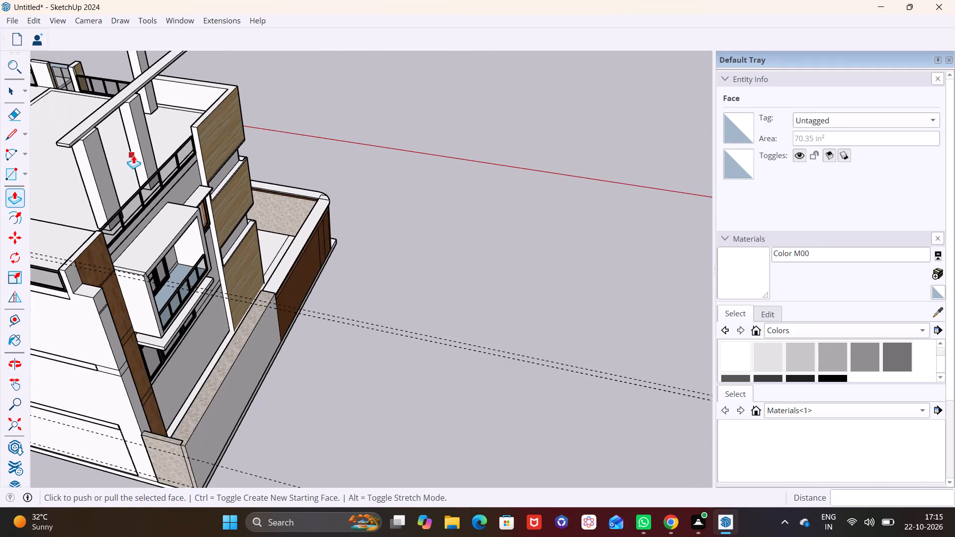
pyautogui.scroll(-4, 133, 155)
pyautogui.moveTo(138, 115); pyautogui.dragTo(117, 53, button='middle')
pyautogui.keyDown('shift'); pyautogui.moveTo(139, 69); pyautogui.dragTo(162, 208, button='middle'); pyautogui.keyUp('shift')
pyautogui.scroll(5, 166, 218)
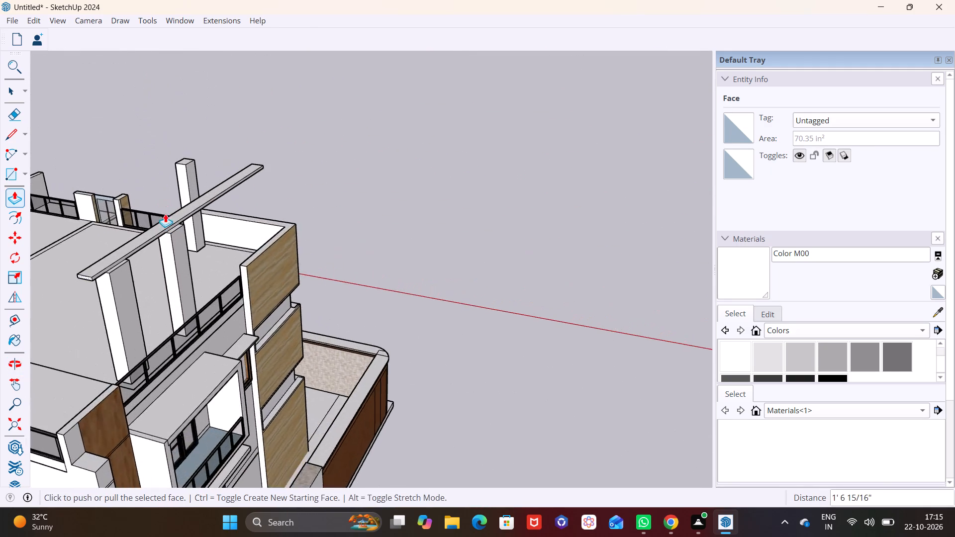
pyautogui.scroll(3, 165, 214)
pyautogui.moveTo(154, 215); pyautogui.dragTo(122, 150, button='middle')
pyautogui.press('space')
pyautogui.click(117, 128)
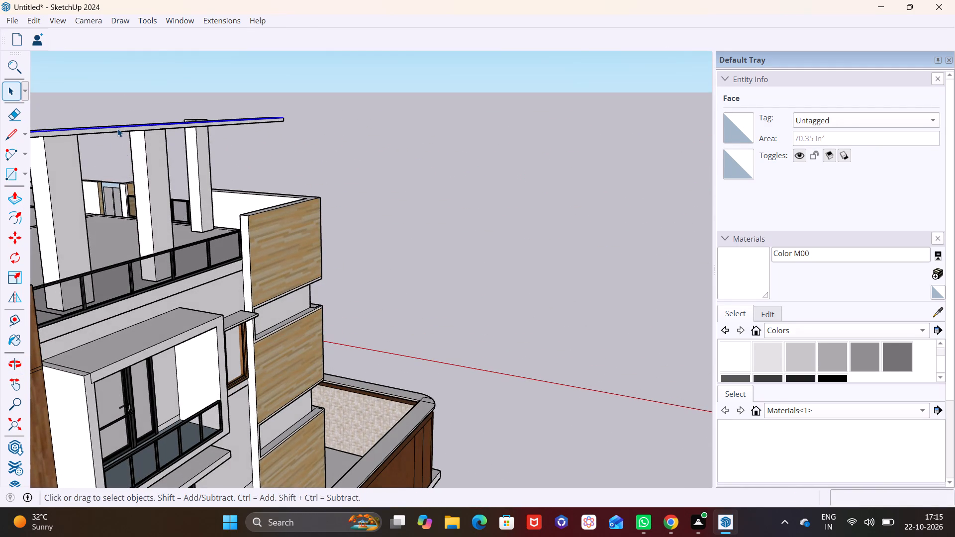
pyautogui.scroll(7, 117, 128)
pyautogui.click(134, 130)
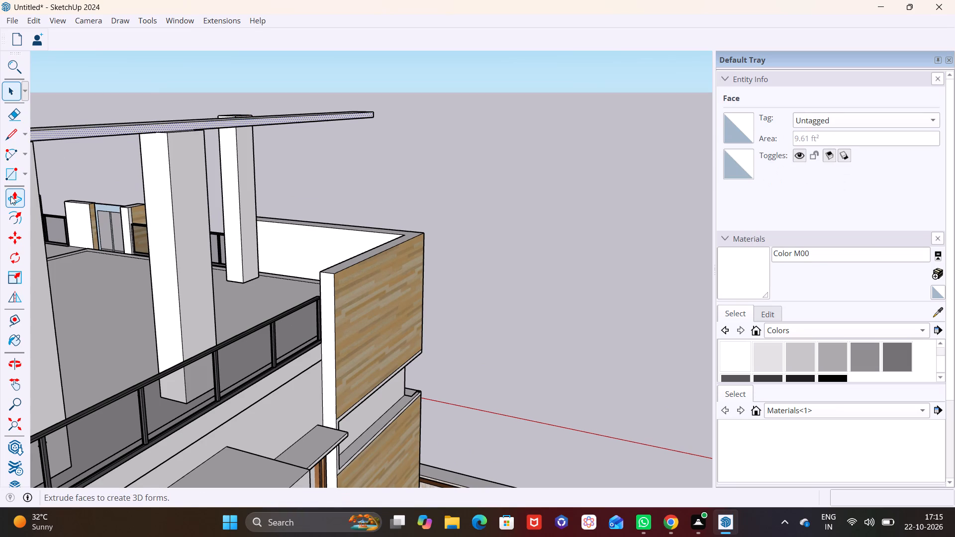
pyautogui.click(10, 196)
pyautogui.click(106, 130)
pyautogui.click(190, 150)
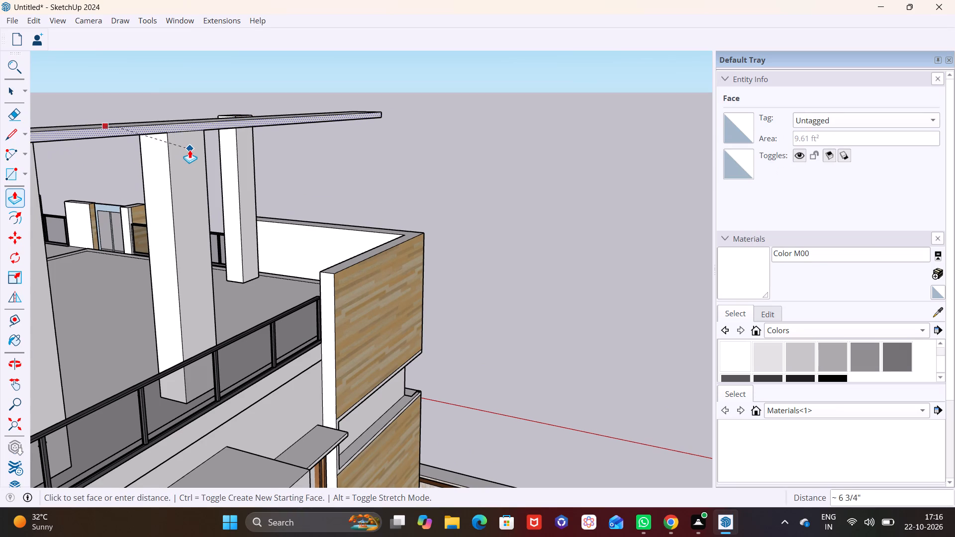
pyautogui.click(166, 127)
pyautogui.click(186, 127)
pyautogui.press('space')
# Examine the beam on the roof pillars and its proportions against the whole house.
pyautogui.scroll(1, 300, 216)
pyautogui.moveTo(300, 216); pyautogui.dragTo(288, 161, button='middle')
pyautogui.scroll(-6, 288, 161)
pyautogui.moveTo(285, 178); pyautogui.dragTo(74, 299, button='middle')
pyautogui.scroll(-5, 225, 240)
pyautogui.scroll(-1, 267, 232)
pyautogui.moveTo(267, 232); pyautogui.dragTo(53, 313, button='middle')
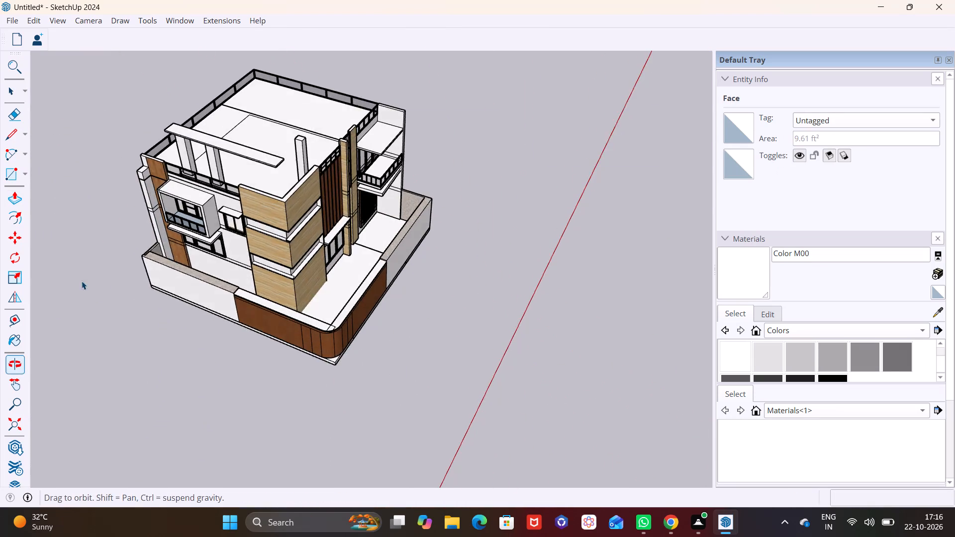
pyautogui.scroll(-4, 315, 204)
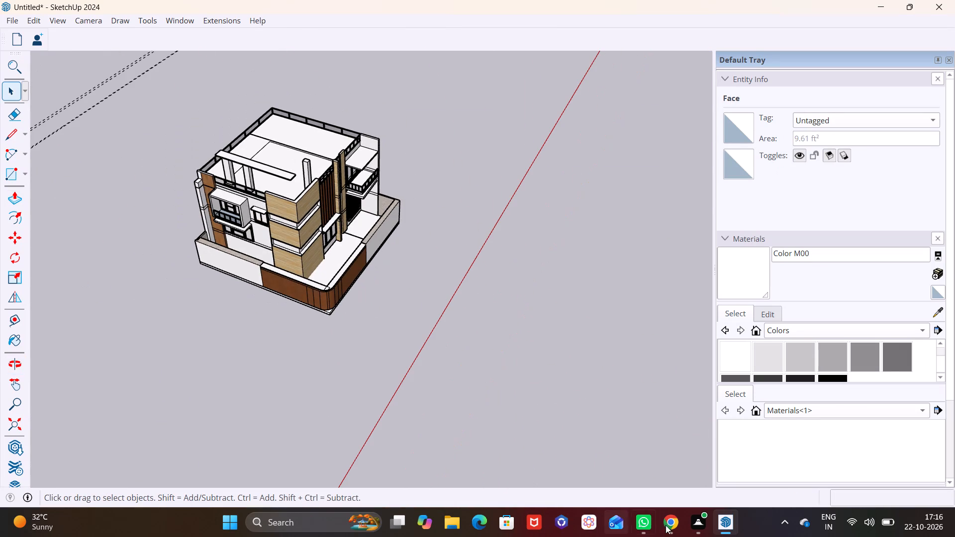
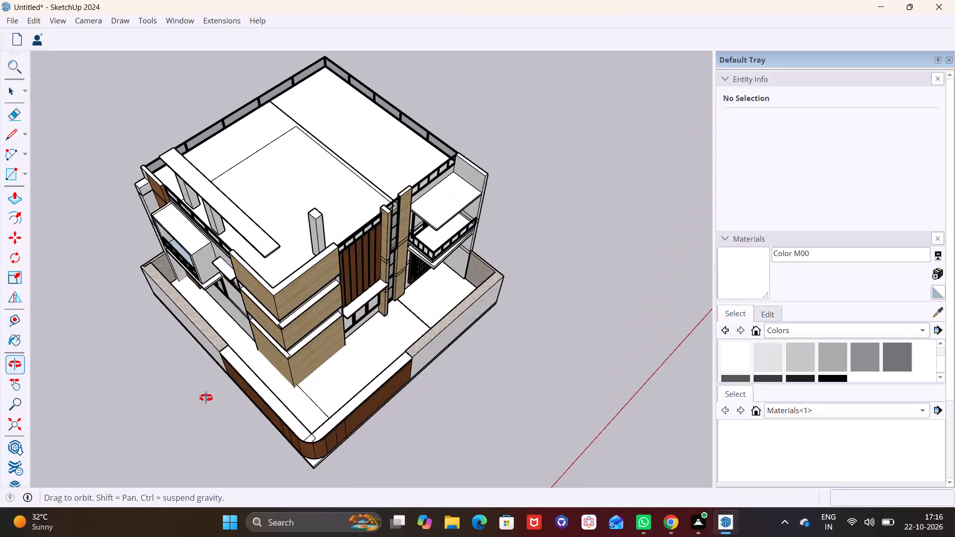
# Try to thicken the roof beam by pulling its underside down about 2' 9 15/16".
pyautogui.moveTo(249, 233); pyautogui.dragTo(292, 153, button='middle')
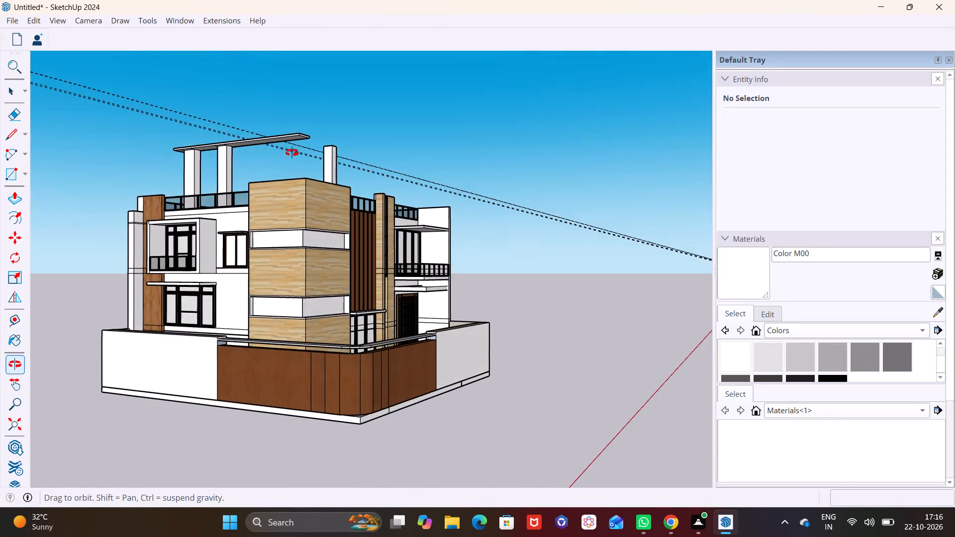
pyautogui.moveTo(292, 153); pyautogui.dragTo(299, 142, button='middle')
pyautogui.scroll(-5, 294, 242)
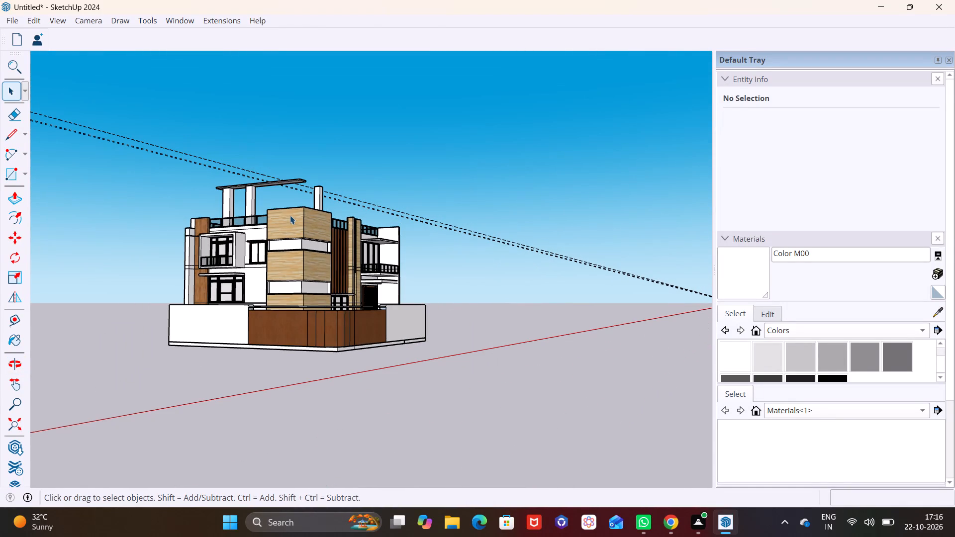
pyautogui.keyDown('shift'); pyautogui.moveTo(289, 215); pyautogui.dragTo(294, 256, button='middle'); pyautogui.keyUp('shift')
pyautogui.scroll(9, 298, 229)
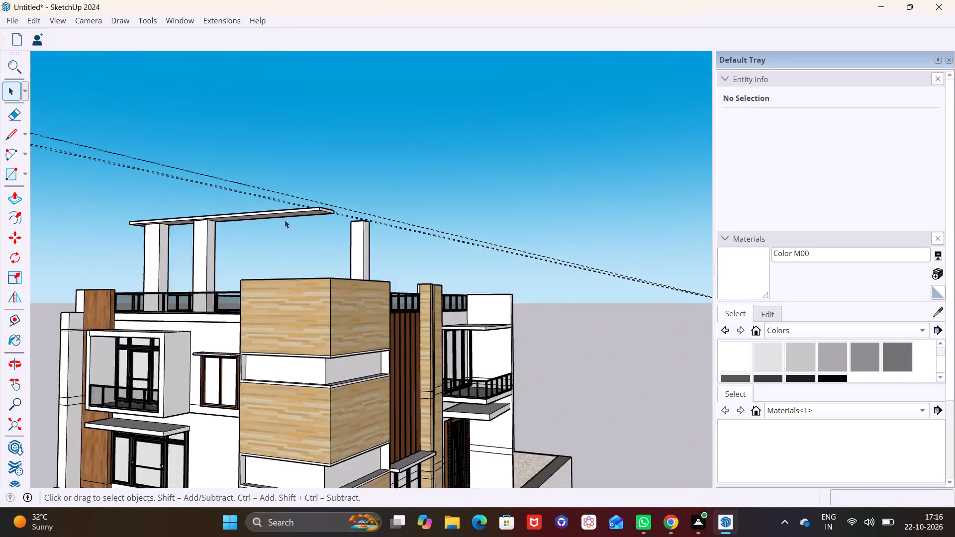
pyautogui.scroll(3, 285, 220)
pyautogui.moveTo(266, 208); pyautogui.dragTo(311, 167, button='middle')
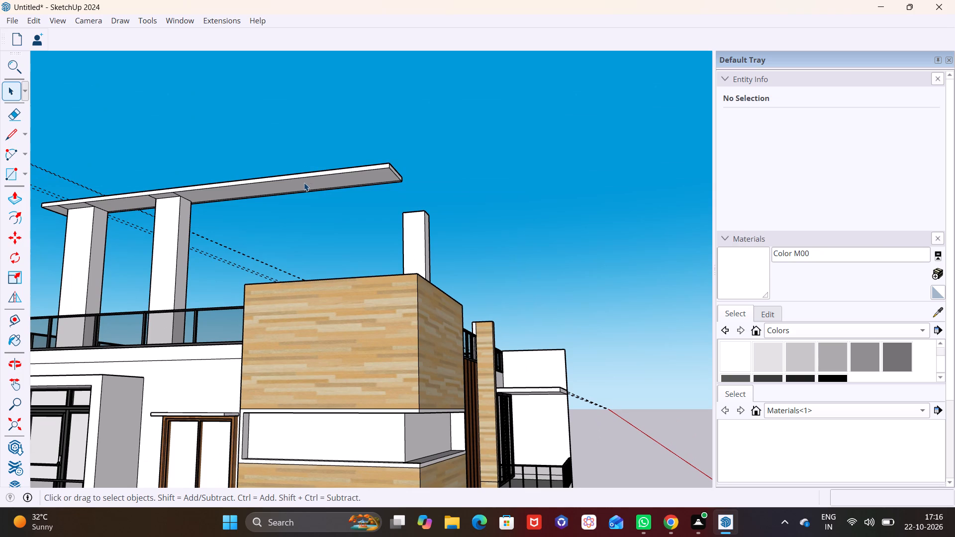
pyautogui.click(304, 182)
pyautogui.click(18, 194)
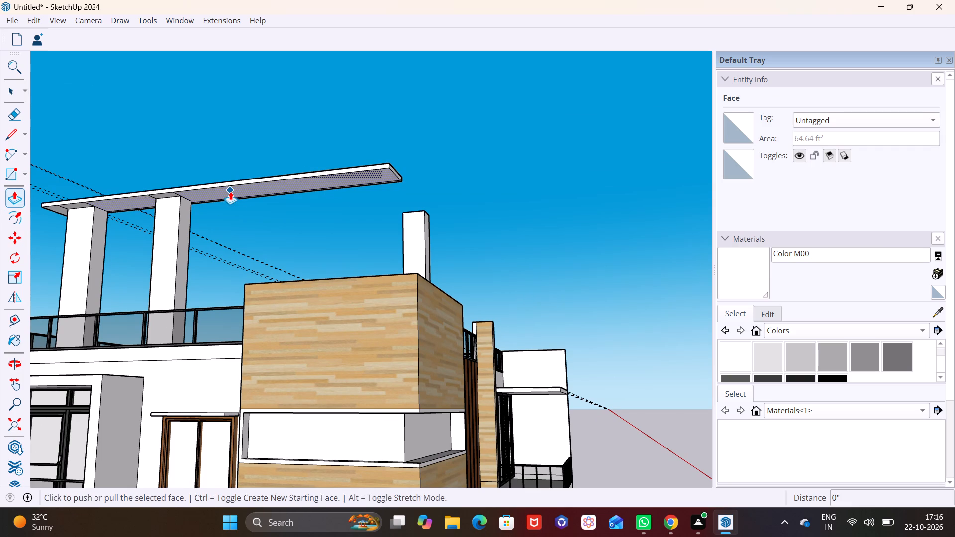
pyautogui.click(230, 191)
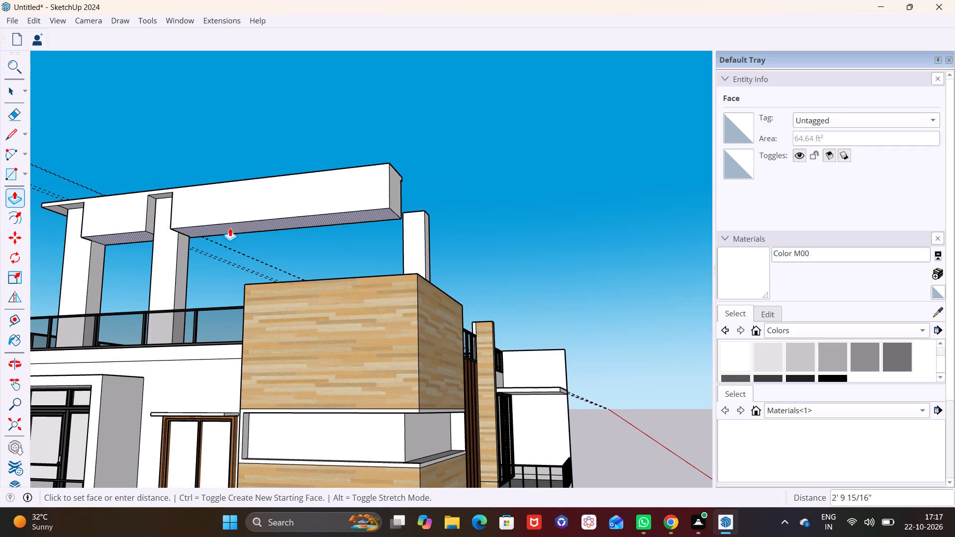
# Undo the beam on the roof pillars, including its extensions, extrusion and the starting rectangle on the rear pillar's top.
pyautogui.hotkey('ctrl', 'z')
pyautogui.hotkey('ctrl', 'z')
pyautogui.hotkey('ctrl', 'z')
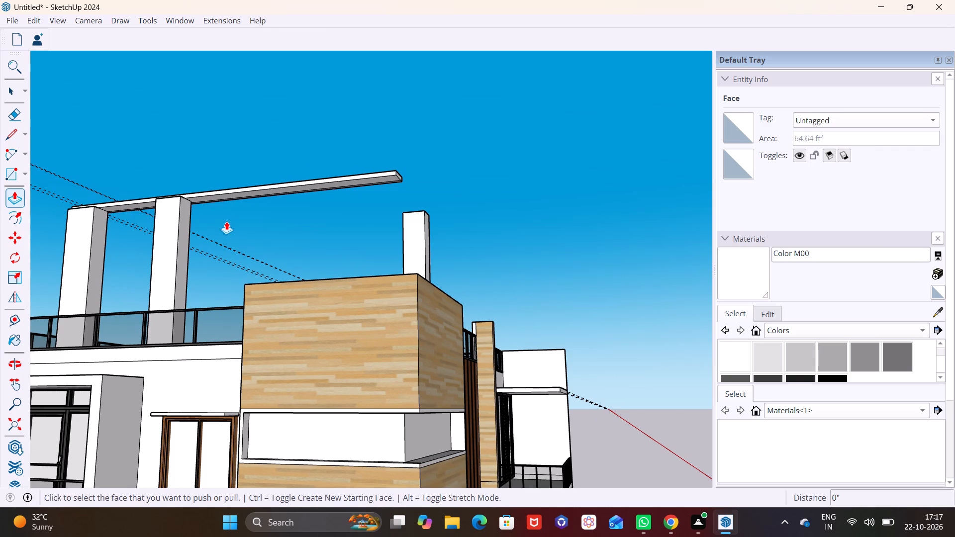
pyautogui.hotkey('ctrl', 'z')
pyautogui.hotkey('ctrl', 'z')
pyautogui.hotkey('ctrl', 'z')
pyautogui.hotkey('ctrl', 'z')
pyautogui.hotkey('ctrl', 'z')
pyautogui.hotkey('ctrl', 'z')
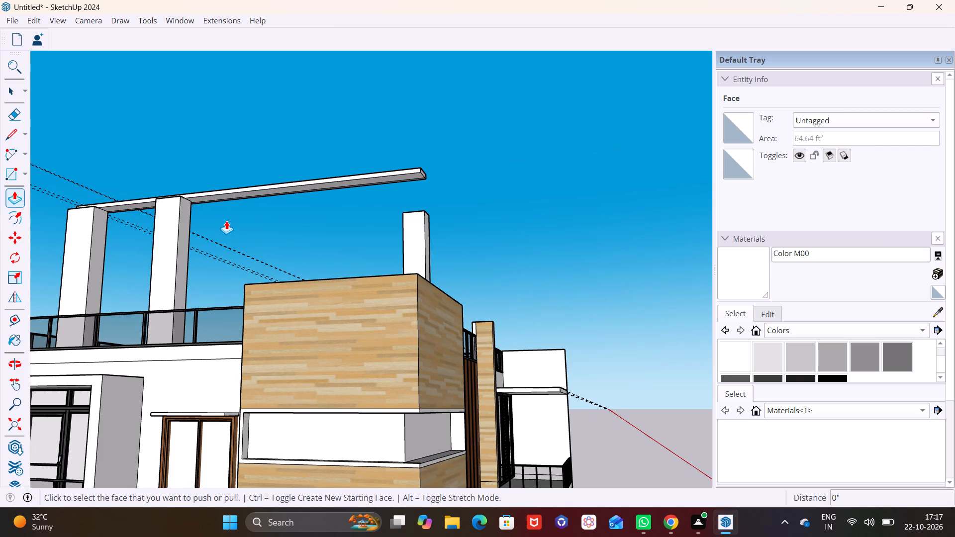
pyautogui.hotkey('ctrl', 'z')
pyautogui.hotkey('ctrl', 'z')
pyautogui.hotkey('ctrl', 'z')
pyautogui.hotkey('ctrl', 'z')
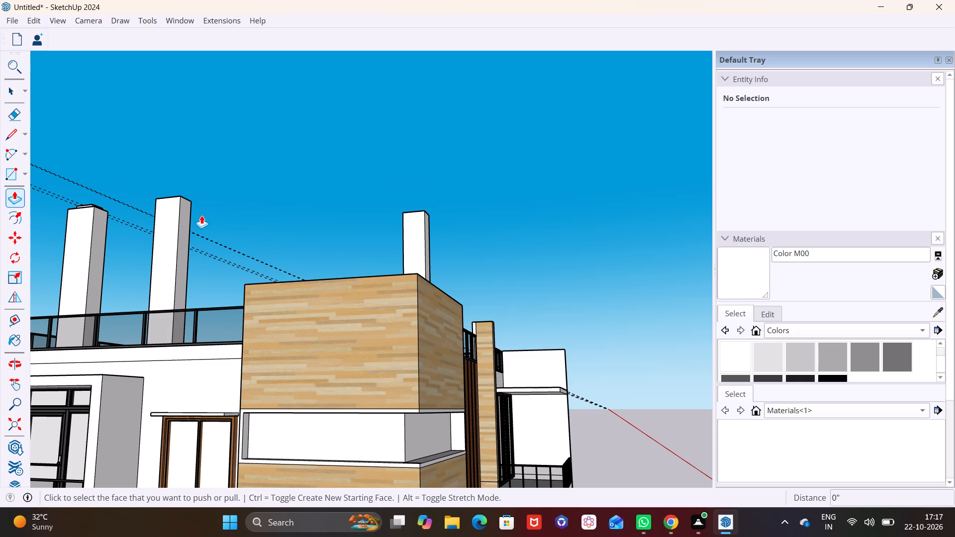
pyautogui.hotkey('ctrl', 'z')
pyautogui.hotkey('ctrl', 'z')
pyautogui.moveTo(201, 238); pyautogui.dragTo(184, 325, button='middle')
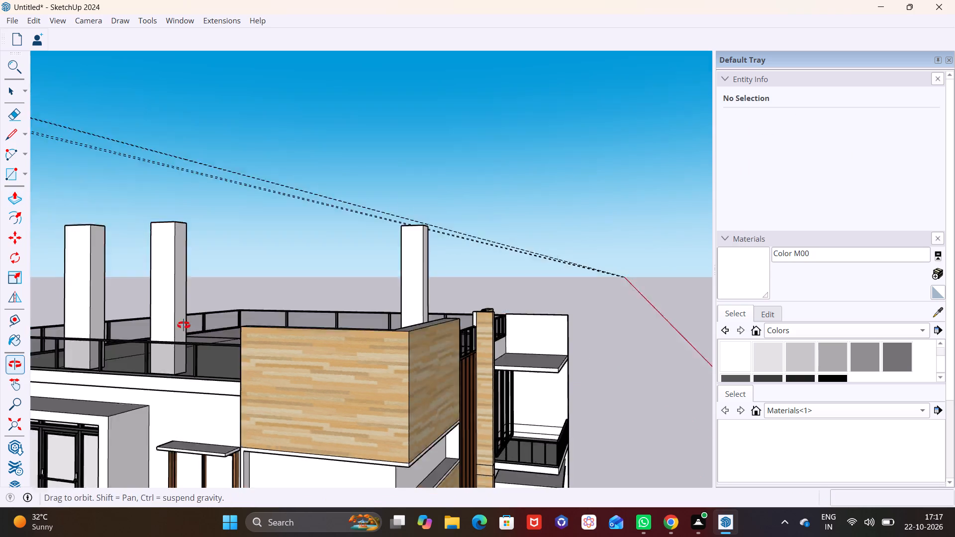
pyautogui.moveTo(184, 325); pyautogui.dragTo(171, 374, button='middle')
pyautogui.scroll(-1, 171, 374)
pyautogui.keyDown('shift'); pyautogui.moveTo(175, 321); pyautogui.dragTo(191, 268, button='middle'); pyautogui.keyUp('shift')
pyautogui.moveTo(189, 265); pyautogui.dragTo(183, 294, button='middle')
pyautogui.press('space')
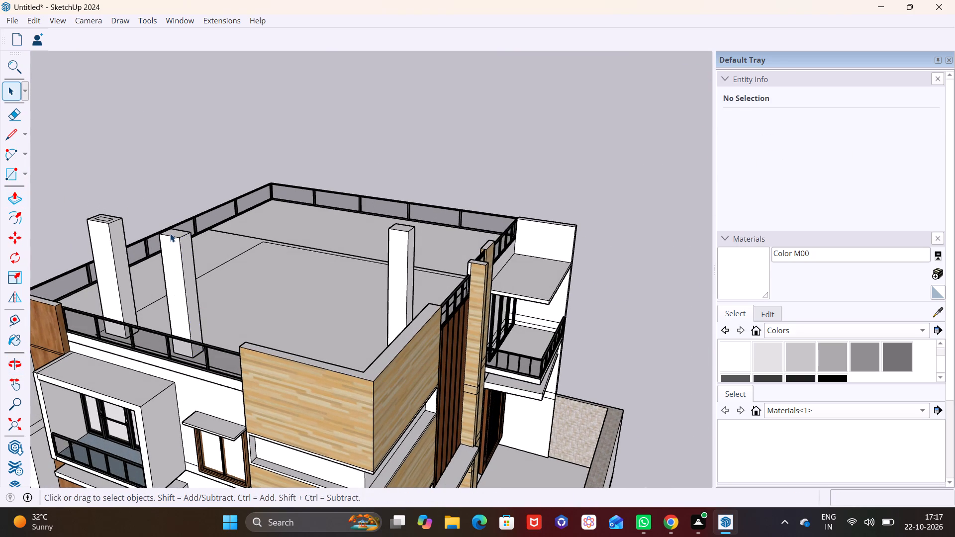
pyautogui.click(178, 234)
pyautogui.hotkey('ctrl', 'z')
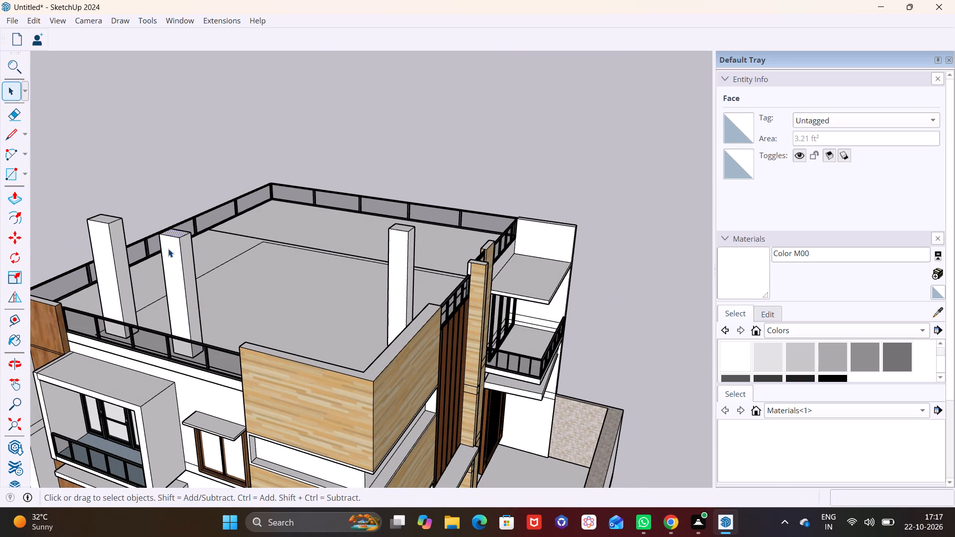
# Lower the roof pillar on the balcony side nearest the wood-clad corner block by about 3' 5 1/8" with Push/Pull.
pyautogui.click(12, 195)
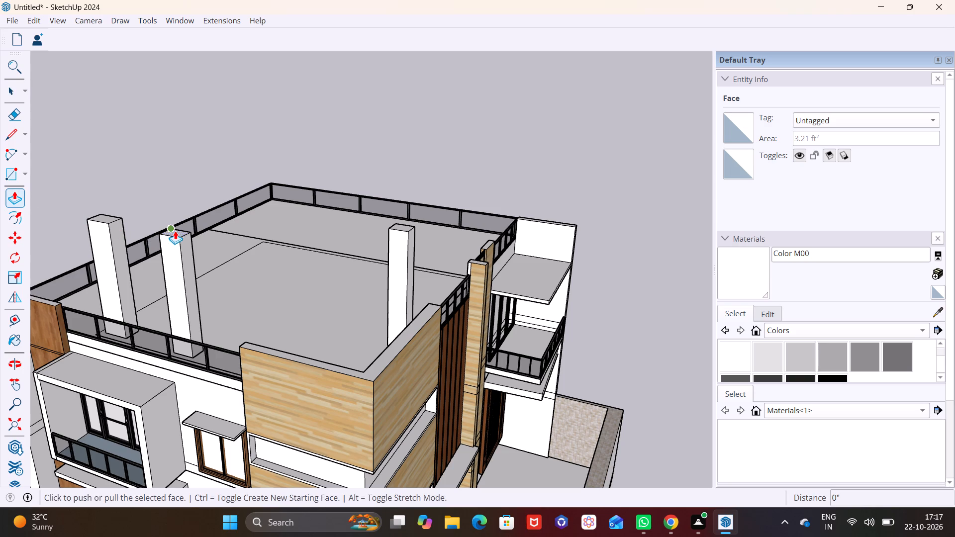
pyautogui.click(175, 231)
pyautogui.click(182, 265)
# Lower the rear pillar along the same railing by 3' 5 1/8", level with the shortened pillar beside it.
pyautogui.moveTo(216, 275); pyautogui.dragTo(262, 199, button='middle')
pyautogui.moveTo(169, 240); pyautogui.dragTo(122, 329, button='middle')
pyautogui.press('space')
pyautogui.click(111, 209)
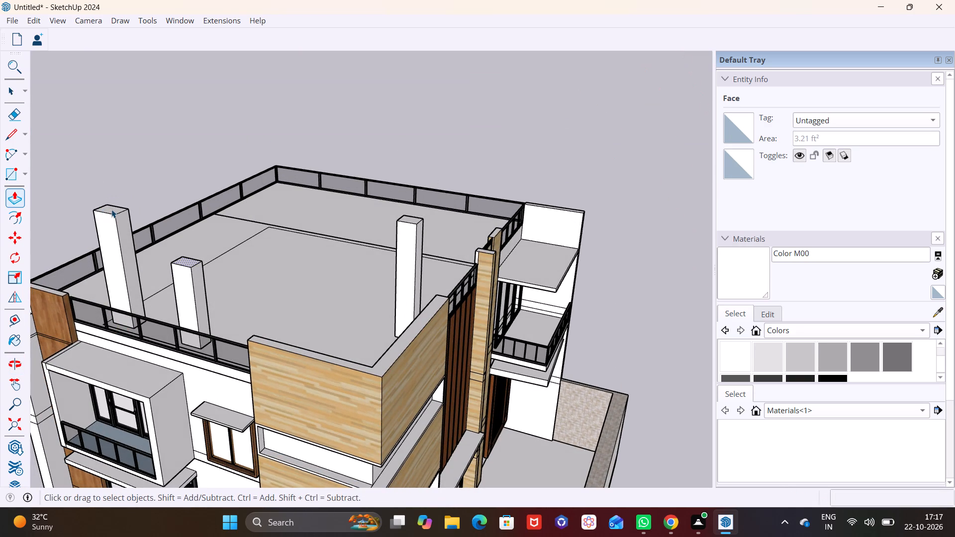
pyautogui.click(25, 195)
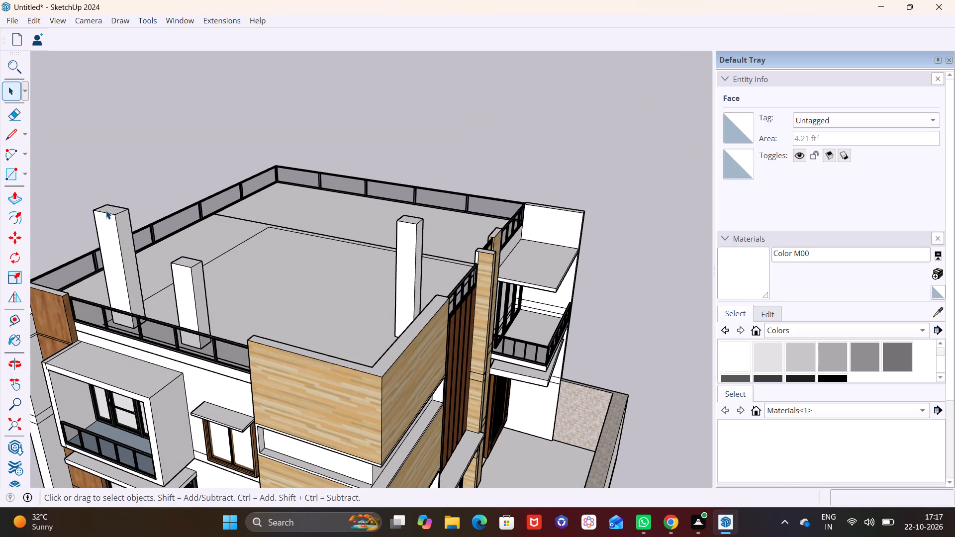
pyautogui.click(106, 210)
pyautogui.click(12, 198)
pyautogui.click(116, 207)
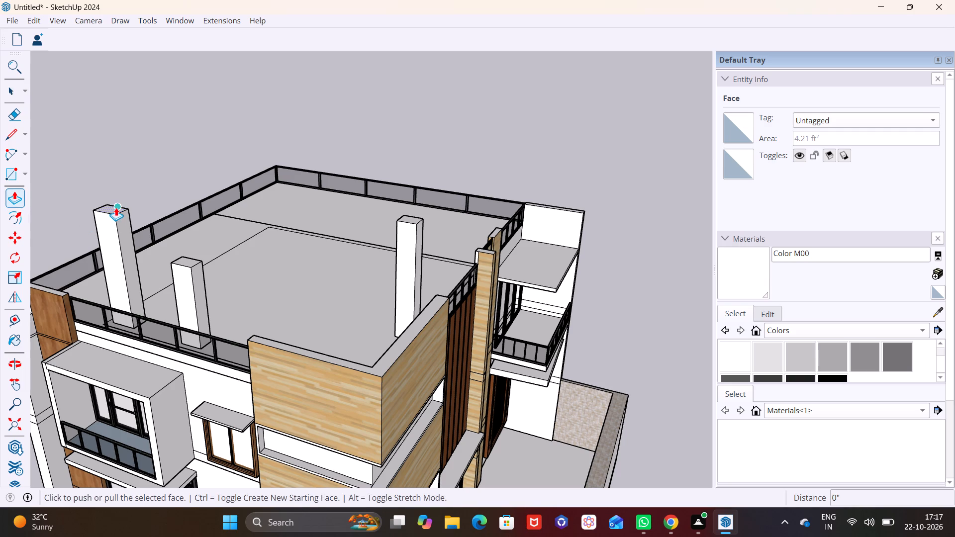
pyautogui.click(178, 264)
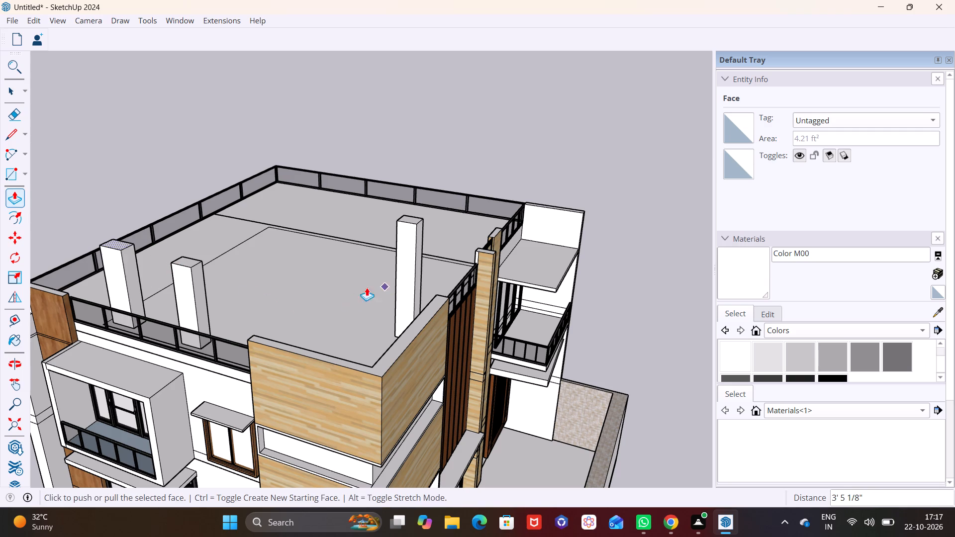
# Lower the lone pillar behind the wood-clad corner walls by 3' 5 1/8", matching the other shortened pillars.
pyautogui.moveTo(325, 288); pyautogui.dragTo(244, 291, button='middle')
pyautogui.press('space')
pyautogui.click(356, 222)
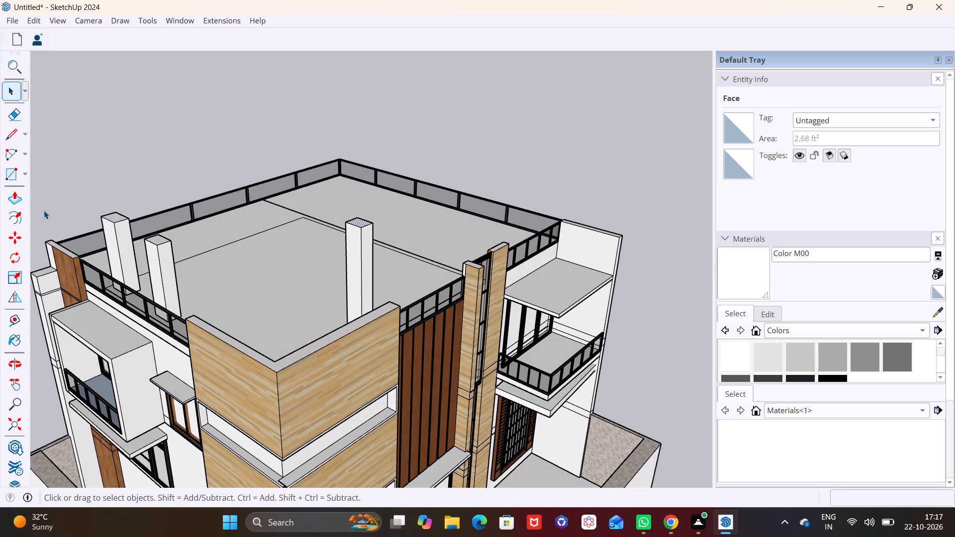
pyautogui.click(18, 197)
pyautogui.click(363, 220)
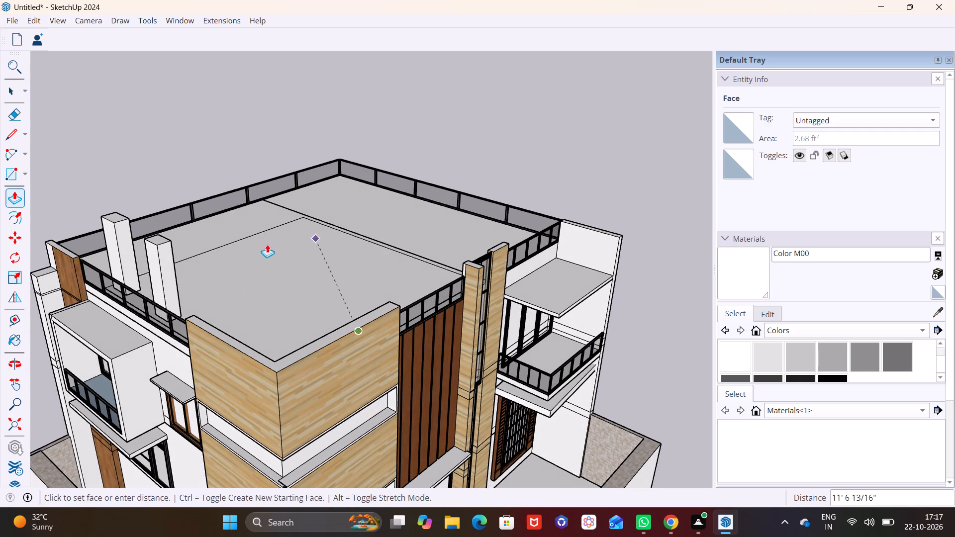
pyautogui.click(170, 240)
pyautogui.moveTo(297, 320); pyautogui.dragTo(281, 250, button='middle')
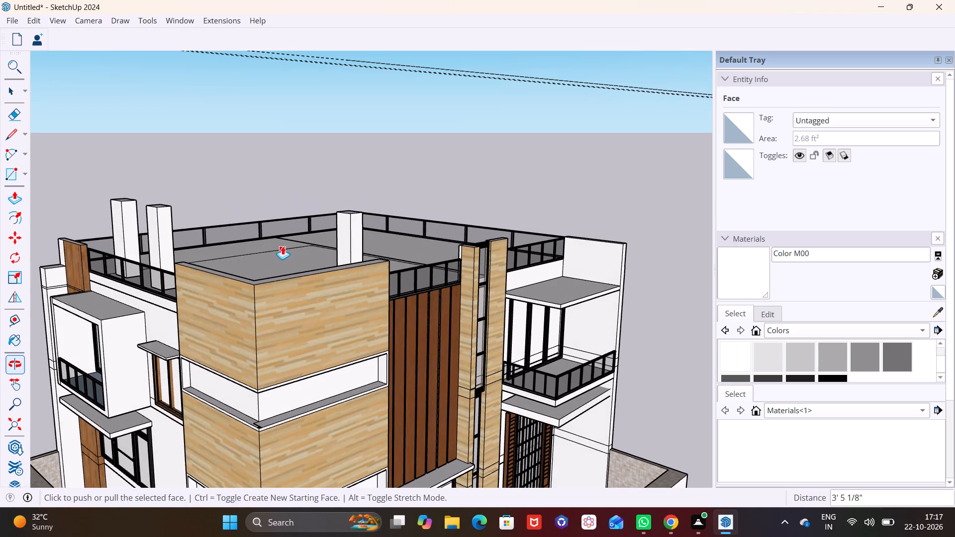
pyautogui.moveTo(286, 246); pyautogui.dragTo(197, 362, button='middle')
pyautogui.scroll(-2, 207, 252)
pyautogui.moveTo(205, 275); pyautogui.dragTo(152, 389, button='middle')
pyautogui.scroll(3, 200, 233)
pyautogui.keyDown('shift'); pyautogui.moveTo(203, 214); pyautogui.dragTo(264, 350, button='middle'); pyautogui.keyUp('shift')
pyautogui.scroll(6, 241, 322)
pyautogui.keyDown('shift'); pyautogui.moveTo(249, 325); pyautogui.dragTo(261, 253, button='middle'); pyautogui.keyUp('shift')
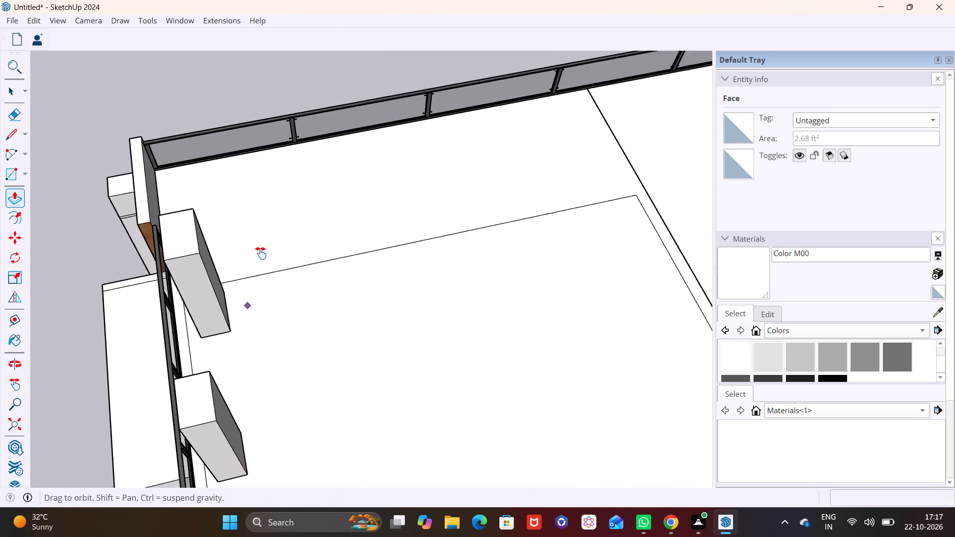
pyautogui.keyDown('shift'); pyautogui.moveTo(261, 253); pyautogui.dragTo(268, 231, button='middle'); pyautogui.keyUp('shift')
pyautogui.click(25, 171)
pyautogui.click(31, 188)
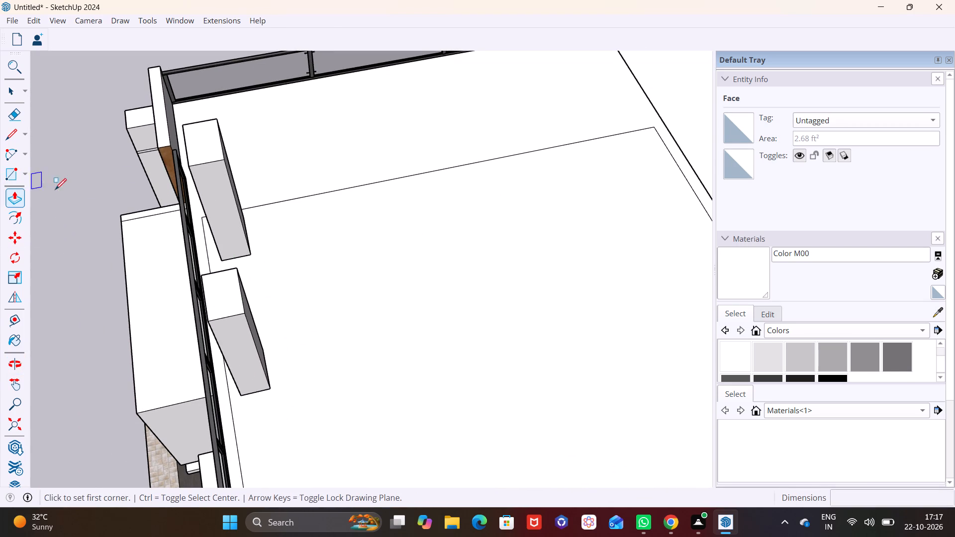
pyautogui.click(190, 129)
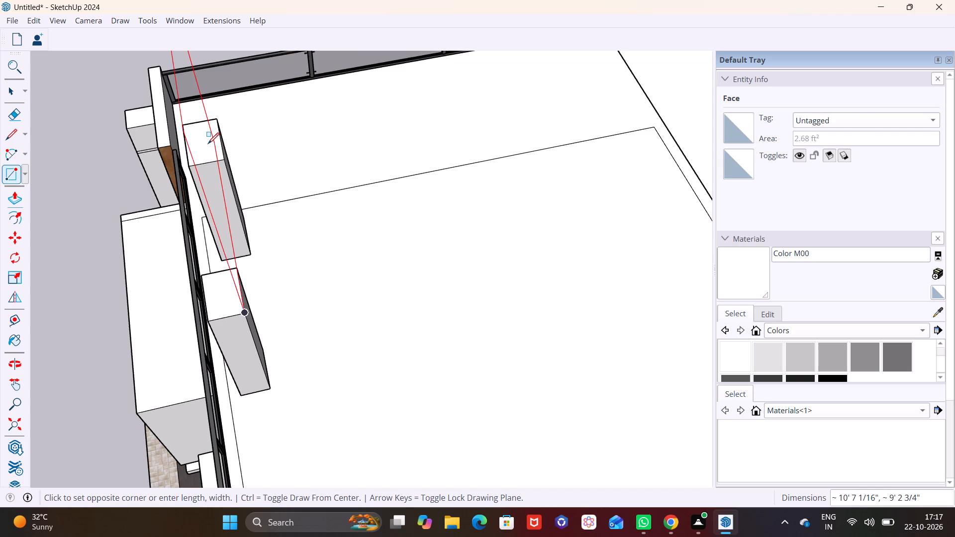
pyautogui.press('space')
# Draw an inset rectangle of about 1' 1 3/8" by 1' 9 5/8" on the rear pillar's top face.
pyautogui.scroll(4, 210, 144)
pyautogui.keyDown('shift'); pyautogui.moveTo(220, 148); pyautogui.dragTo(278, 209, button='middle'); pyautogui.keyUp('shift')
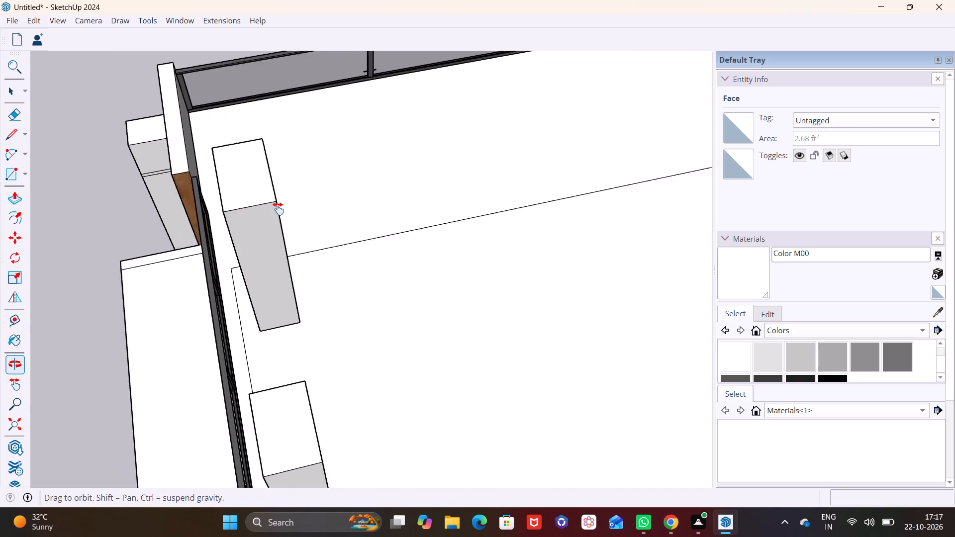
pyautogui.keyDown('shift'); pyautogui.moveTo(278, 209); pyautogui.dragTo(289, 250, button='middle'); pyautogui.keyUp('shift')
pyautogui.click(26, 174)
pyautogui.click(32, 191)
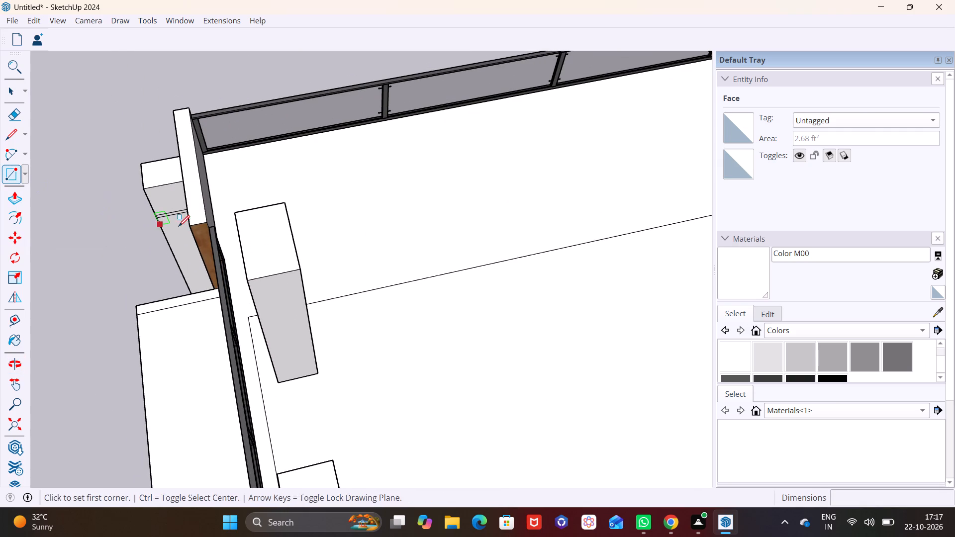
pyautogui.click(243, 220)
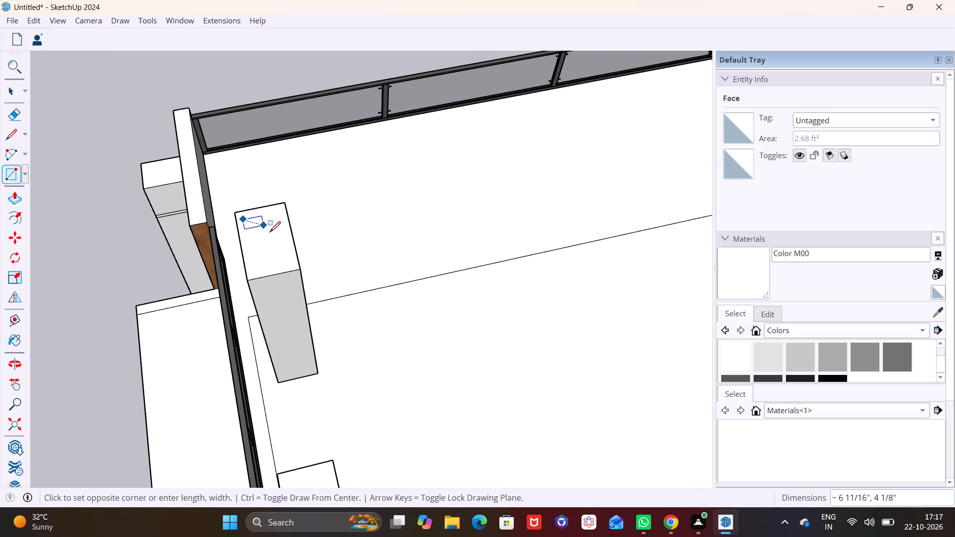
pyautogui.click(276, 260)
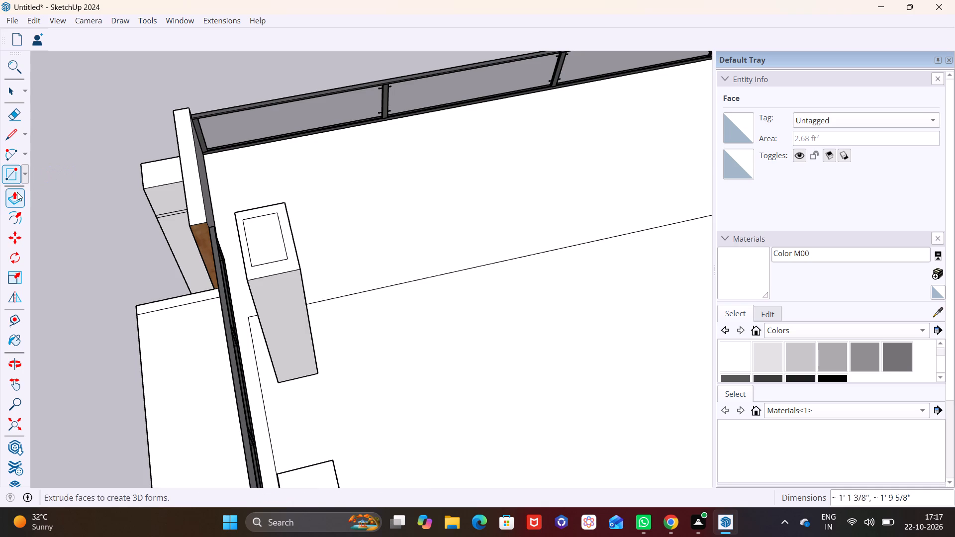
# Pull the inset rectangle on the rear pillar's top up slightly into a low block.
pyautogui.click(17, 192)
pyautogui.press('space')
pyautogui.click(265, 236)
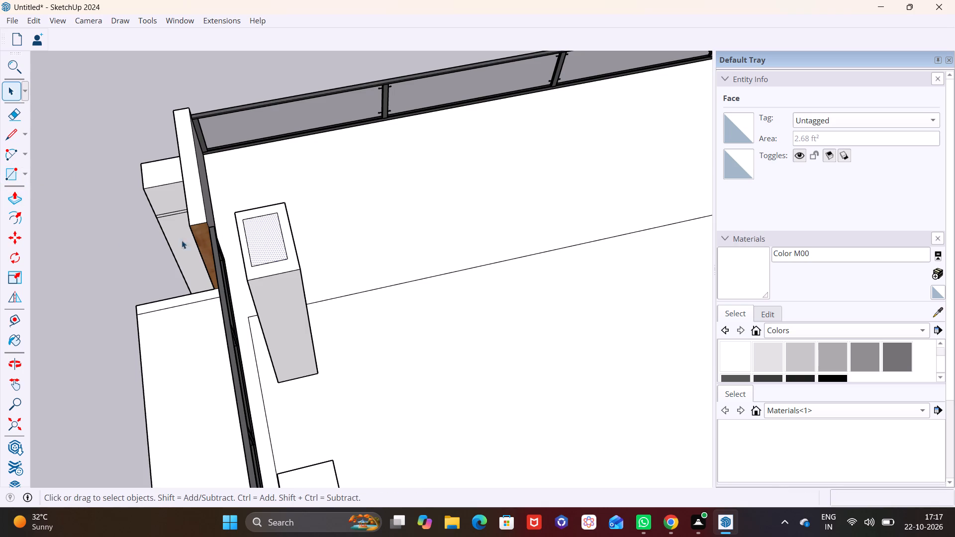
pyautogui.click(20, 200)
pyautogui.click(260, 238)
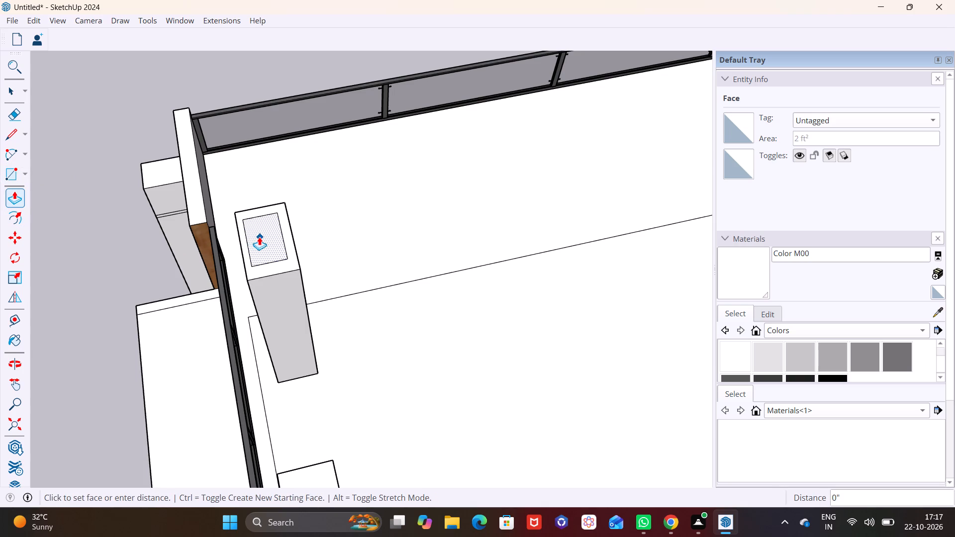
pyautogui.click(255, 232)
# Extend the low block on the rear pillar's top past the pillar's edge, pulling its side face toward the roof's interior.
pyautogui.moveTo(309, 248); pyautogui.dragTo(198, 274, button='middle')
pyautogui.scroll(4, 179, 258)
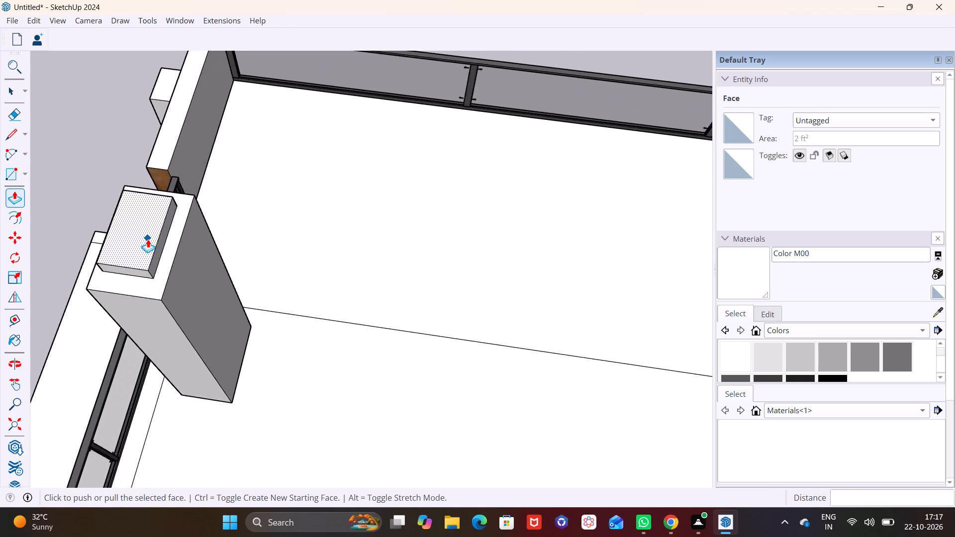
pyautogui.scroll(1, 148, 239)
pyautogui.moveTo(139, 235); pyautogui.dragTo(104, 185, button='middle')
pyautogui.click(9, 93)
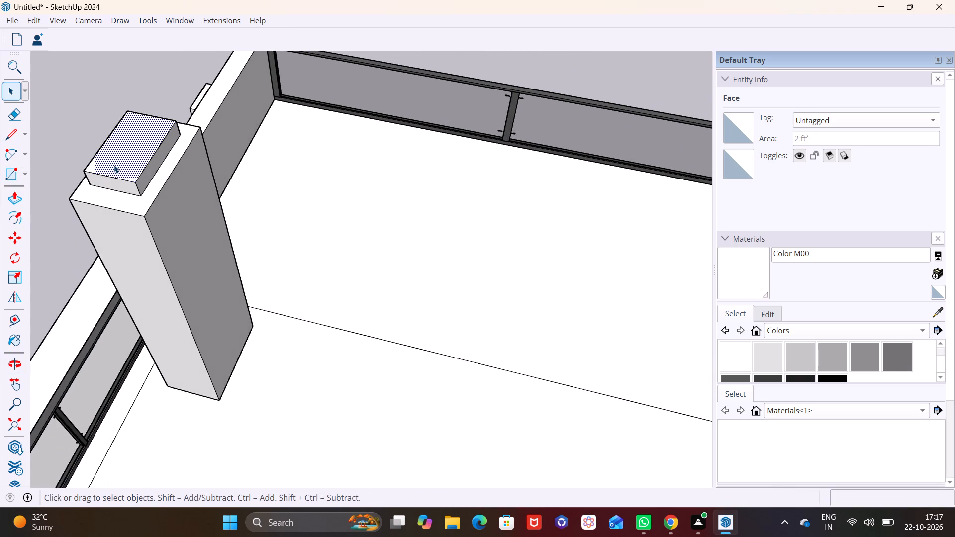
pyautogui.click(148, 169)
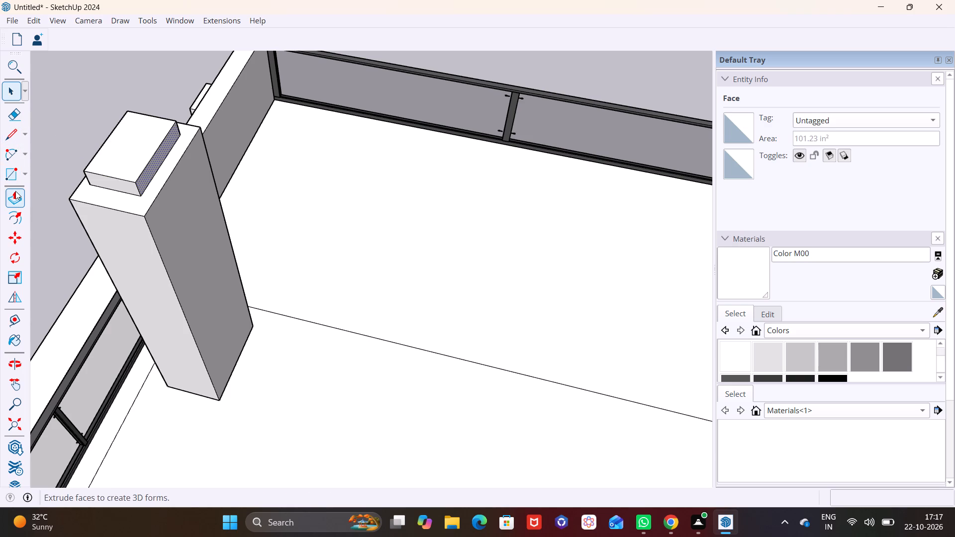
pyautogui.click(15, 194)
pyautogui.click(156, 168)
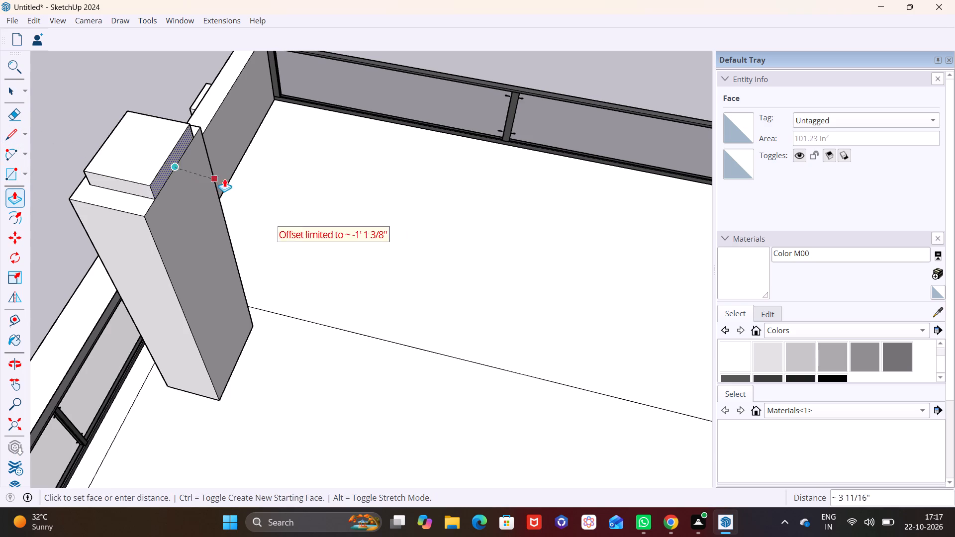
pyautogui.click(259, 181)
pyautogui.click(176, 159)
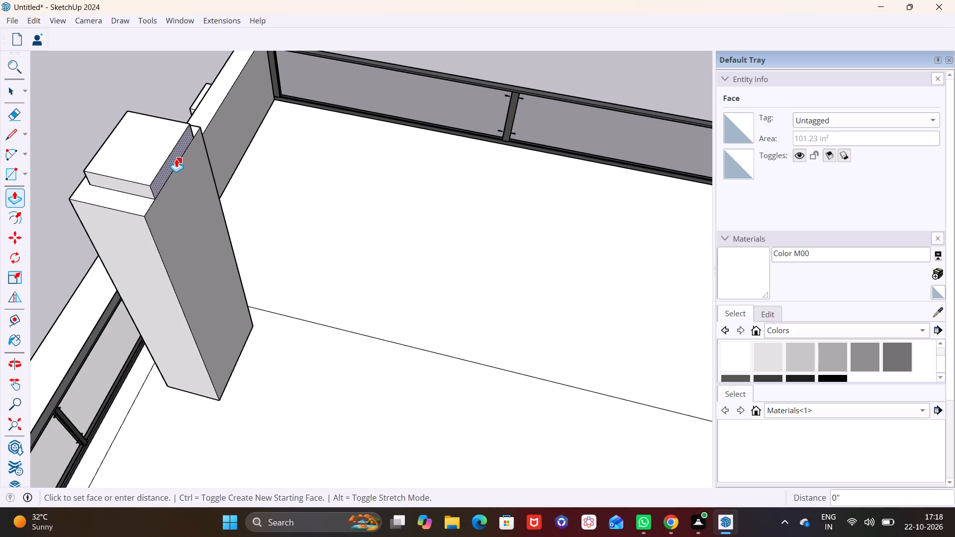
pyautogui.click(278, 188)
# Pull the block's opposite end face outward by about 2' 3/8" so it overhangs the pillar toward the glass railing.
pyautogui.scroll(-3, 189, 222)
pyautogui.moveTo(137, 220); pyautogui.dragTo(527, 202, button='middle')
pyautogui.scroll(9, 445, 294)
pyautogui.click(15, 83)
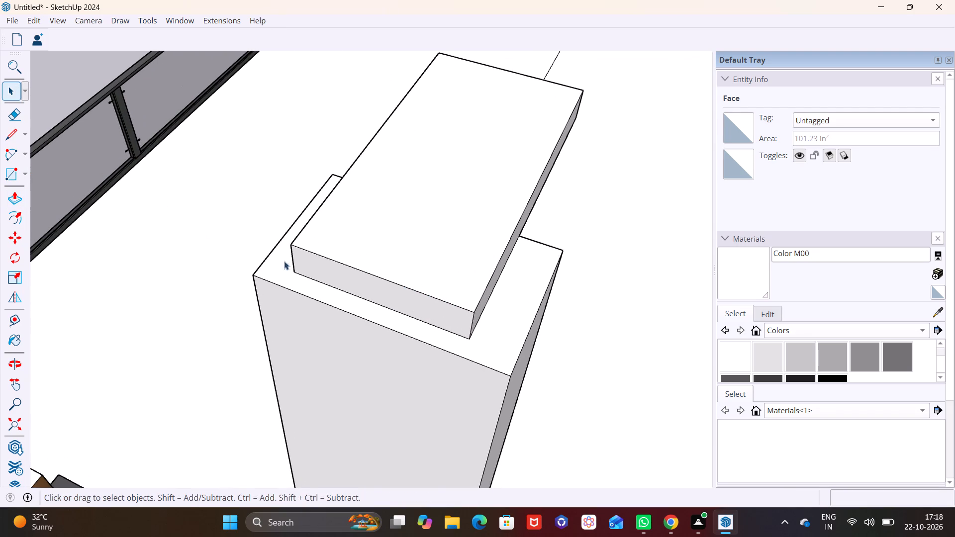
pyautogui.click(330, 268)
pyautogui.scroll(-6, 348, 295)
pyautogui.keyDown('shift'); pyautogui.moveTo(346, 312); pyautogui.dragTo(277, 175, button='middle'); pyautogui.keyUp('shift')
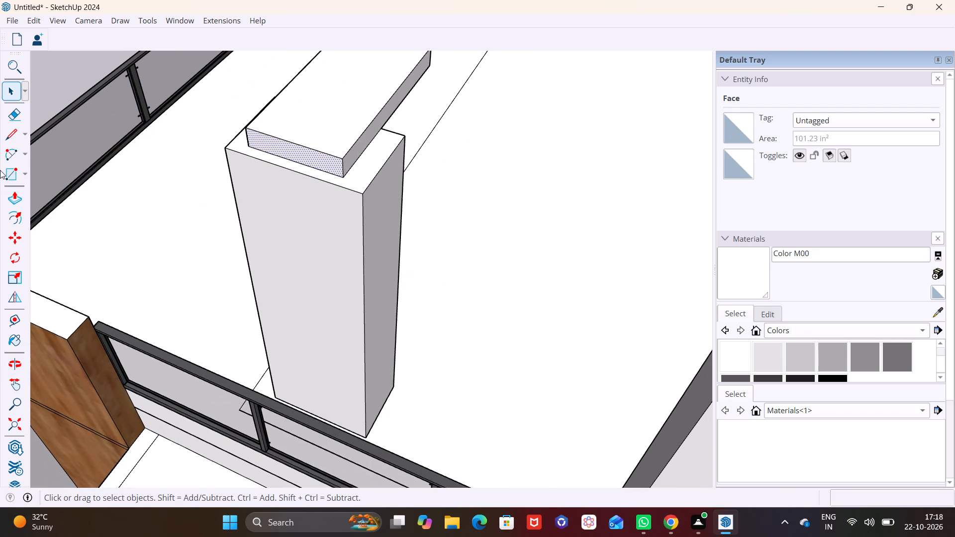
pyautogui.click(6, 194)
pyautogui.click(318, 165)
pyautogui.moveTo(292, 191); pyautogui.dragTo(262, 217)
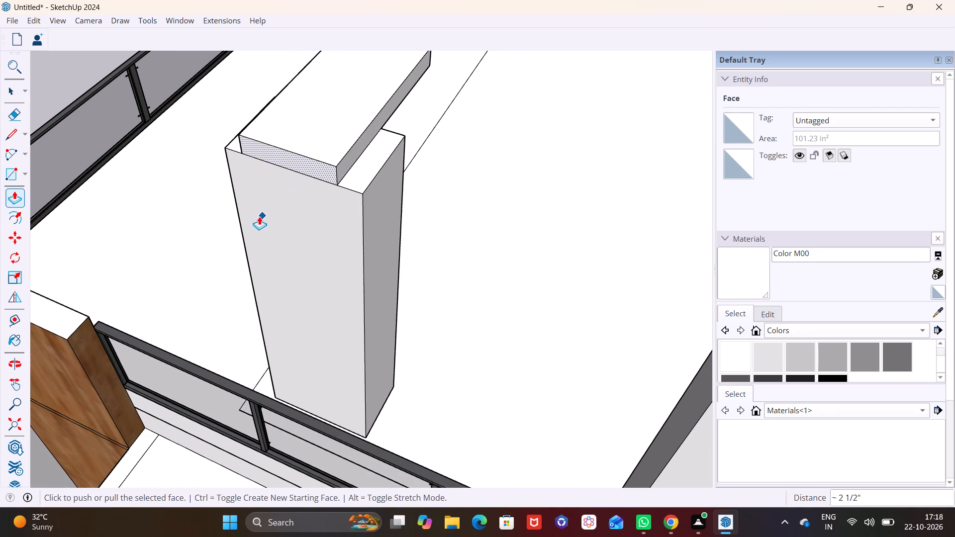
pyautogui.moveTo(289, 161); pyautogui.dragTo(199, 229)
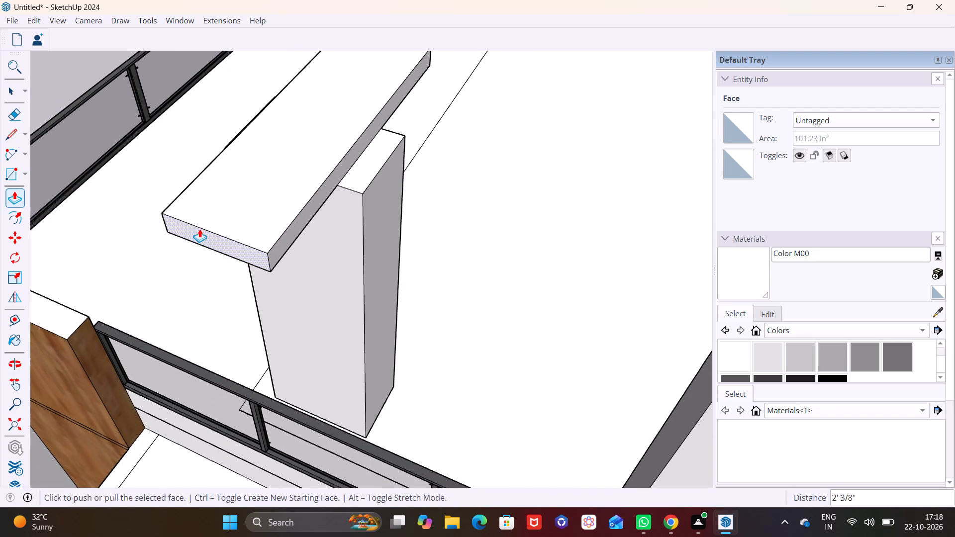
pyautogui.click(199, 229)
pyautogui.moveTo(243, 218); pyautogui.dragTo(297, 223, button='middle')
pyautogui.scroll(-1, 297, 223)
pyautogui.click(249, 249)
# Widen the slab by about 3' 1 3/8", pulling its long side face away from the neighbouring pillar.
pyautogui.moveTo(255, 251); pyautogui.dragTo(570, 181, button='middle')
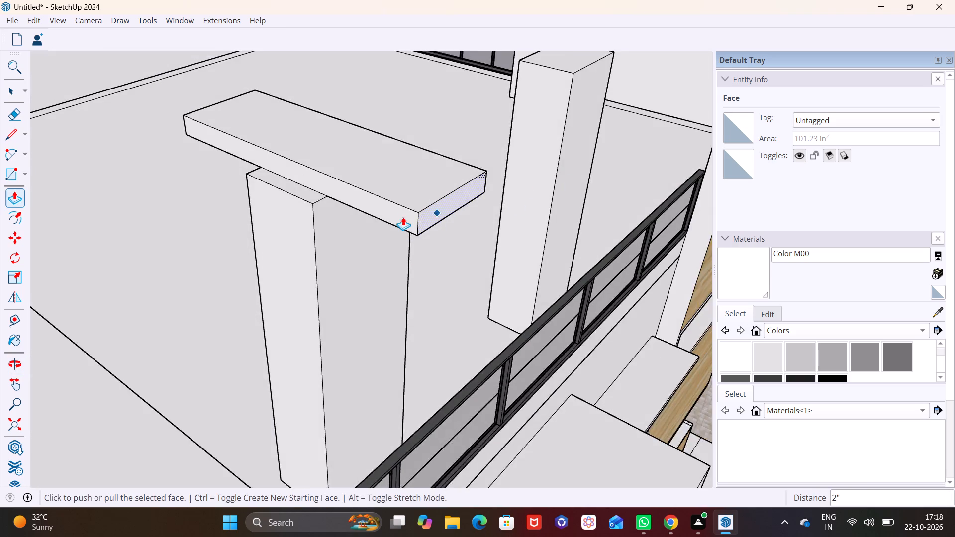
pyautogui.scroll(2, 403, 217)
pyautogui.click(5, 85)
pyautogui.click(290, 168)
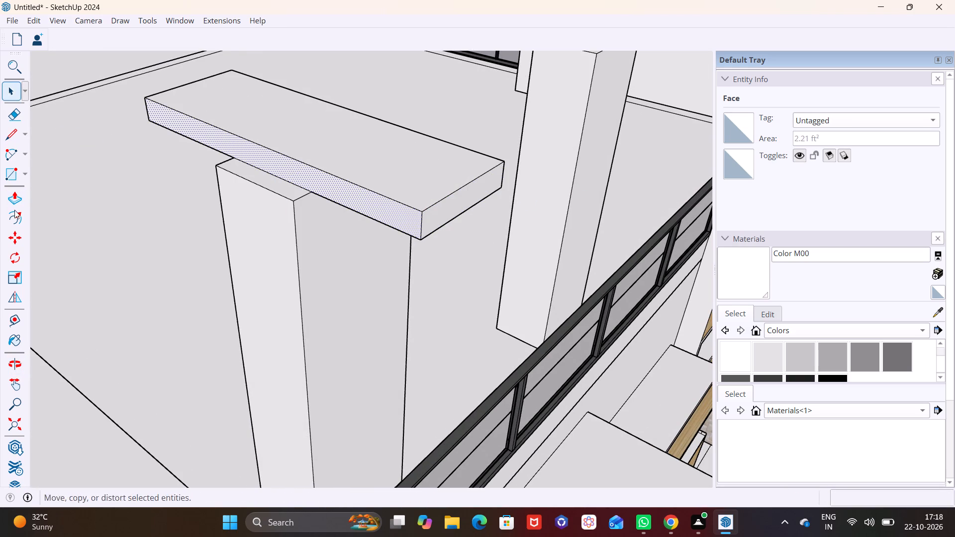
pyautogui.click(13, 200)
pyautogui.moveTo(337, 185); pyautogui.dragTo(128, 296)
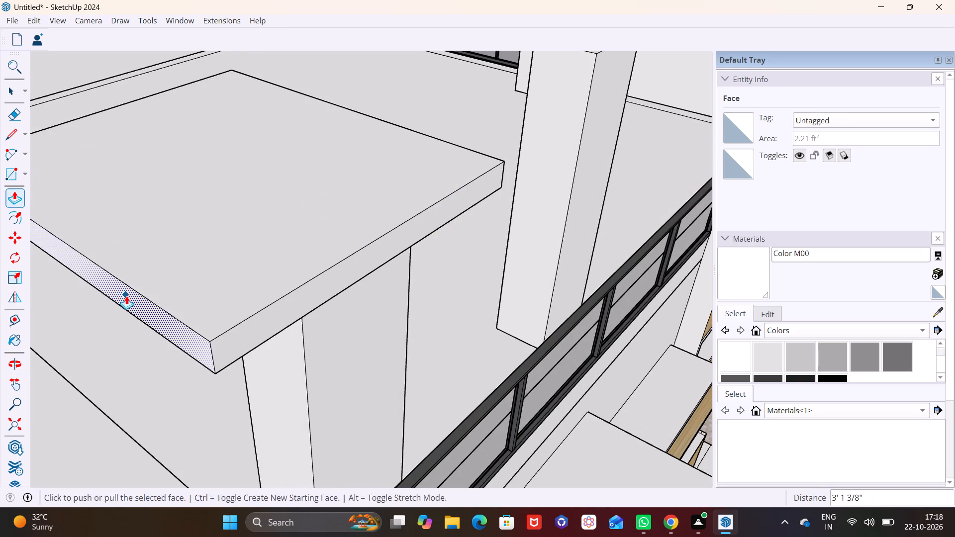
pyautogui.click(126, 296)
pyautogui.scroll(-4, 203, 281)
pyautogui.click(184, 291)
# Extend the slab's other long side along the railing, over and past the neighbouring shortened pillar.
pyautogui.moveTo(348, 322); pyautogui.dragTo(48, 287, button='middle')
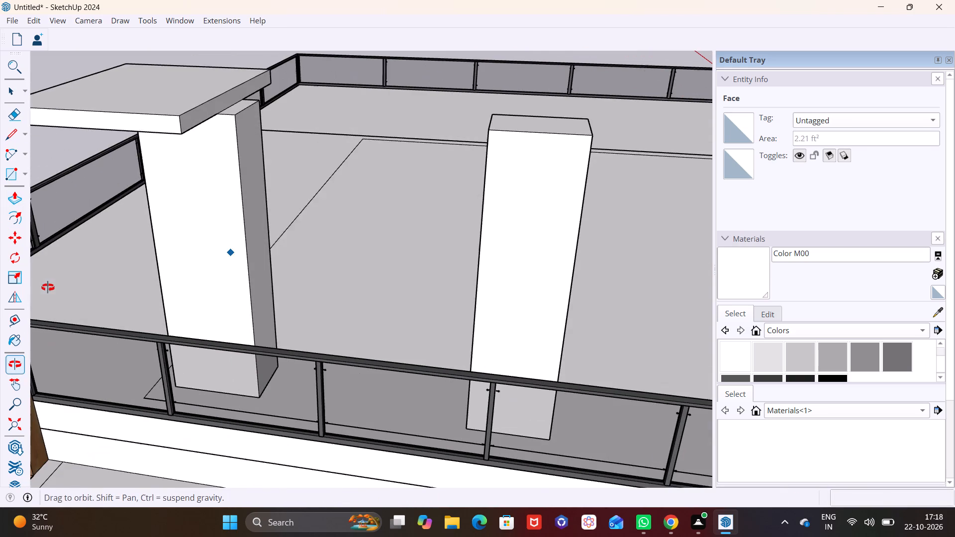
pyautogui.moveTo(48, 287); pyautogui.dragTo(47, 285, button='middle')
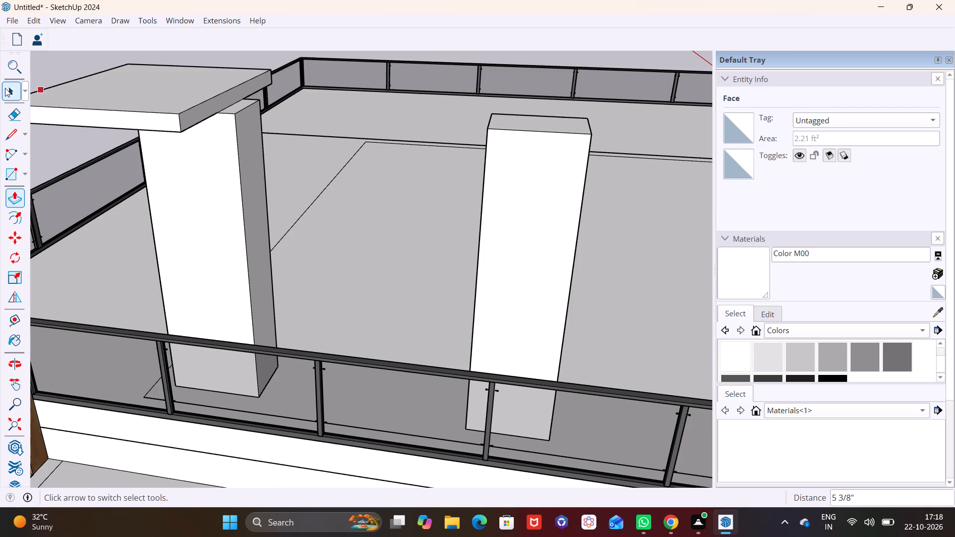
pyautogui.click(8, 89)
pyautogui.click(195, 111)
pyautogui.click(17, 194)
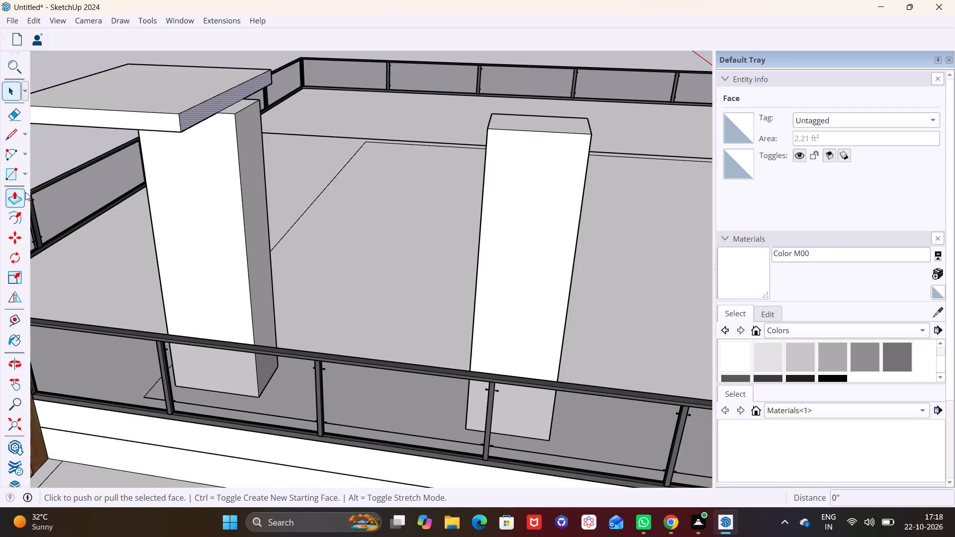
pyautogui.moveTo(197, 113); pyautogui.dragTo(698, 151)
pyautogui.click(698, 151)
pyautogui.scroll(-3, 600, 191)
pyautogui.click(671, 195)
pyautogui.click(671, 195)
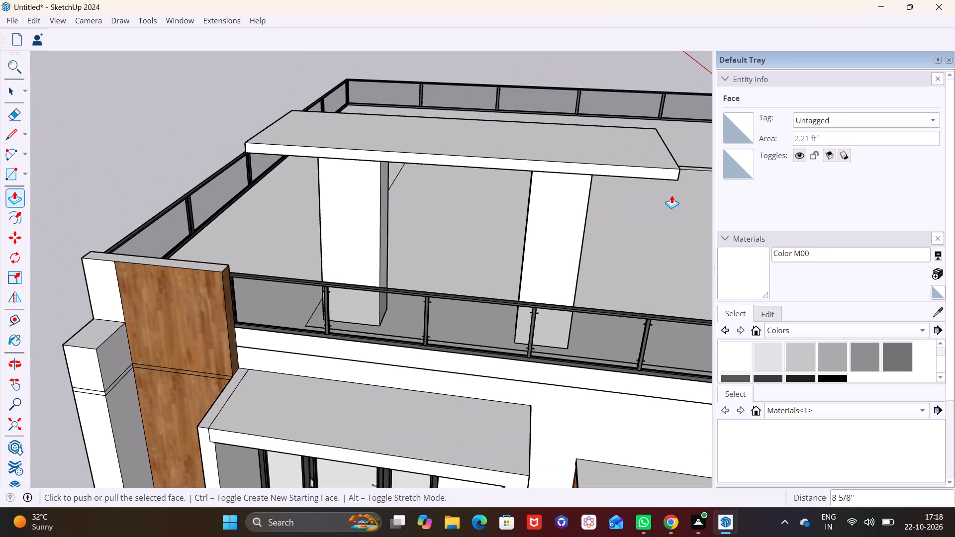
# Extend the slab's end by a further 16' 1 1/2" along the facade toward the wood-clad corner walls.
pyautogui.scroll(-5, 627, 204)
pyautogui.moveTo(623, 208); pyautogui.dragTo(452, 249, button='middle')
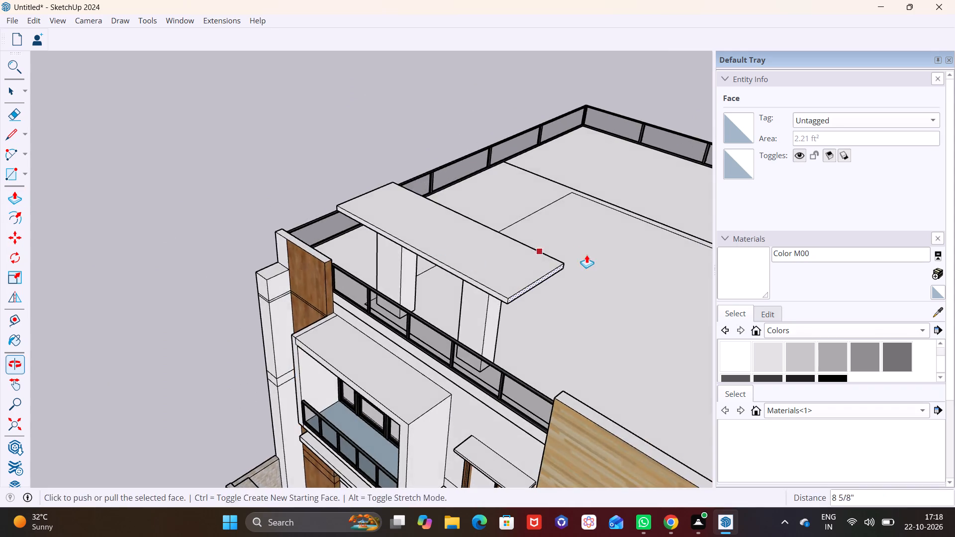
pyautogui.moveTo(581, 254); pyautogui.dragTo(394, 153, button='middle')
pyautogui.scroll(3, 253, 154)
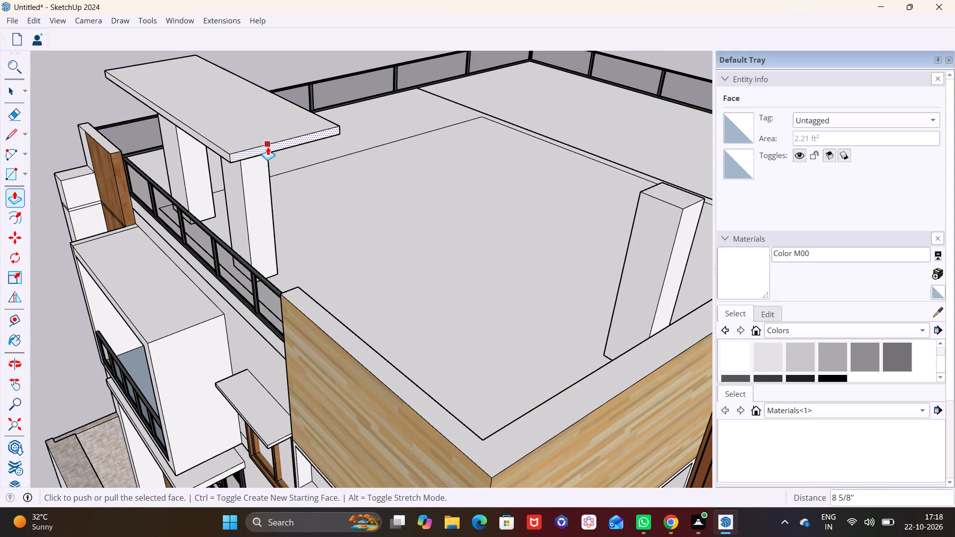
pyautogui.moveTo(268, 147); pyautogui.dragTo(543, 336)
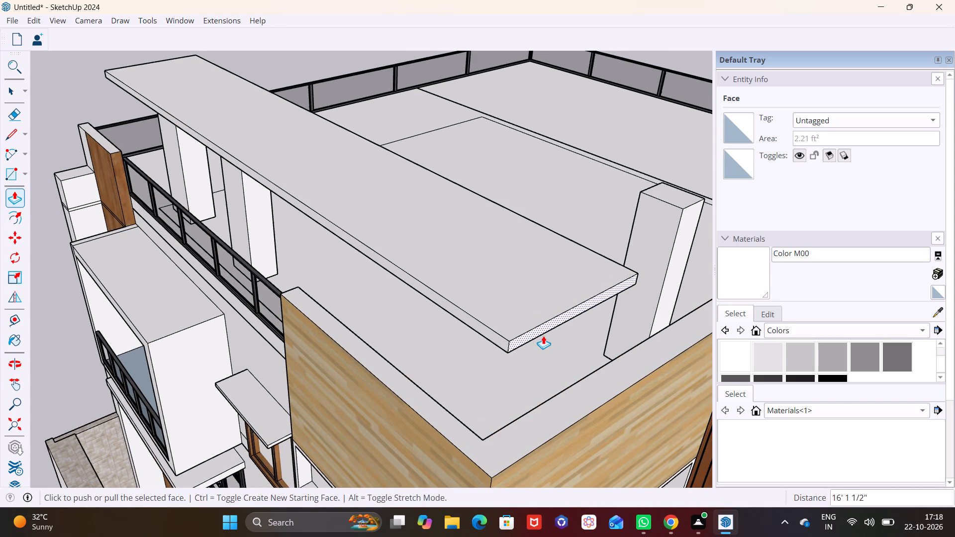
pyautogui.click(543, 336)
pyautogui.middleClick(574, 328)
pyautogui.click(569, 325)
pyautogui.moveTo(569, 325); pyautogui.dragTo(269, 313, button='middle')
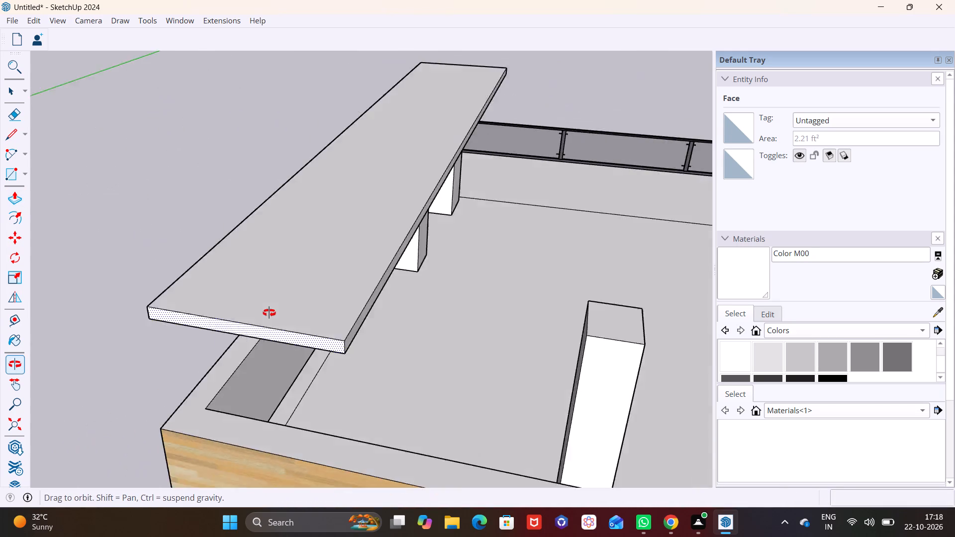
pyautogui.moveTo(269, 313); pyautogui.dragTo(195, 313, button='middle')
pyautogui.click(190, 312)
pyautogui.press('space')
# Draw a vertical dividing line of about 4 11/16" across the slab's inner side face, near its end at the wood-clad corner.
pyautogui.moveTo(246, 341); pyautogui.dragTo(228, 292, button='middle')
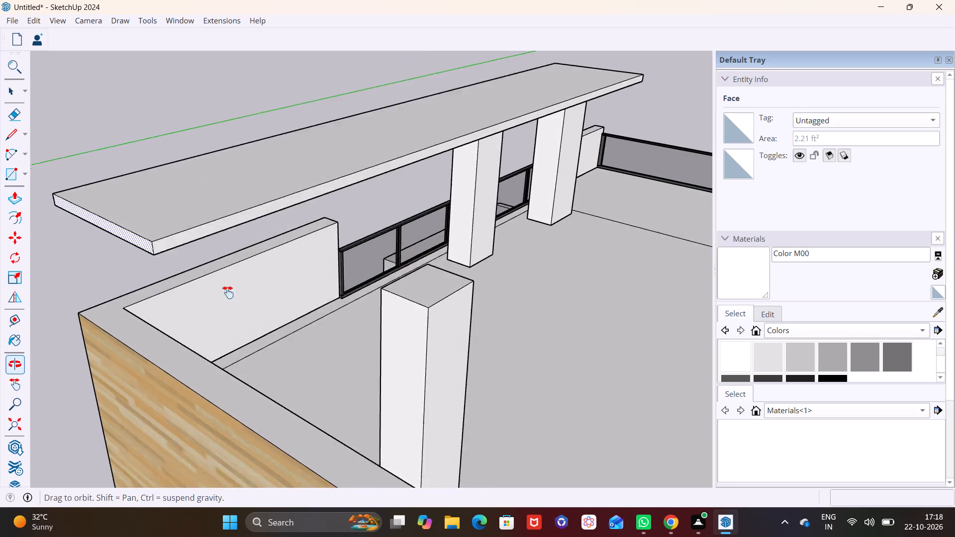
pyautogui.moveTo(228, 292); pyautogui.dragTo(222, 251, button='middle')
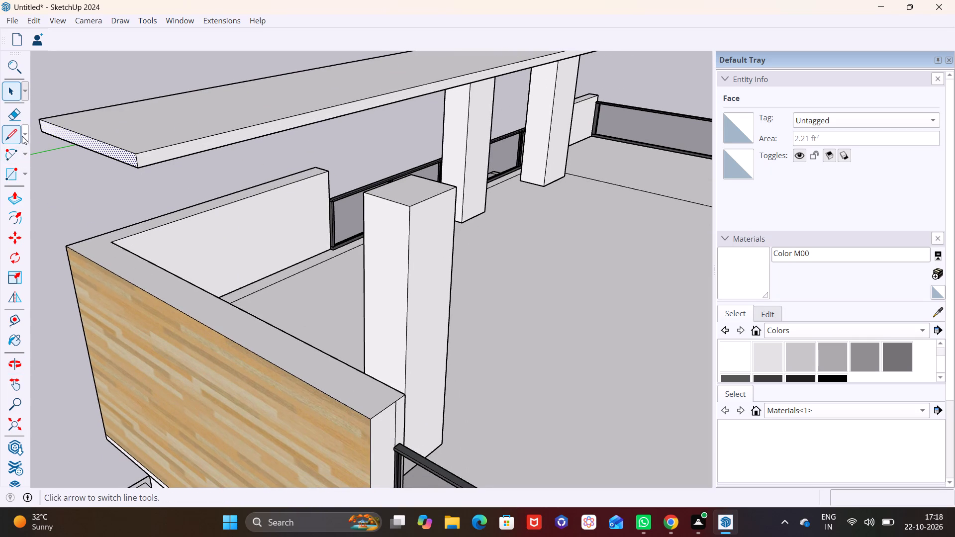
pyautogui.click(10, 135)
pyautogui.click(270, 123)
pyautogui.click(273, 134)
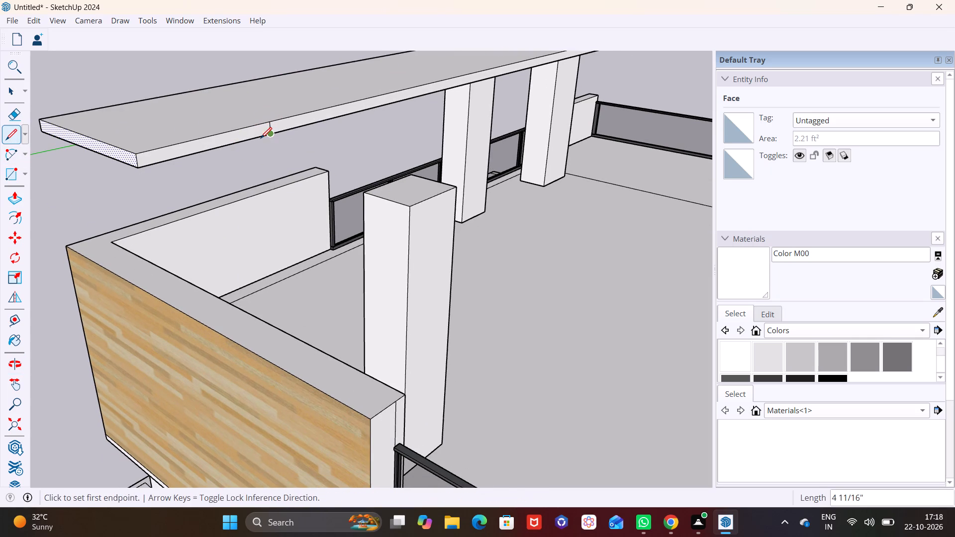
pyautogui.press('space')
# Pull the marked end section over the lone pillar to form an L-shaped slab, extending its end by a further 1' 3/8".
pyautogui.click(235, 141)
pyautogui.click(21, 196)
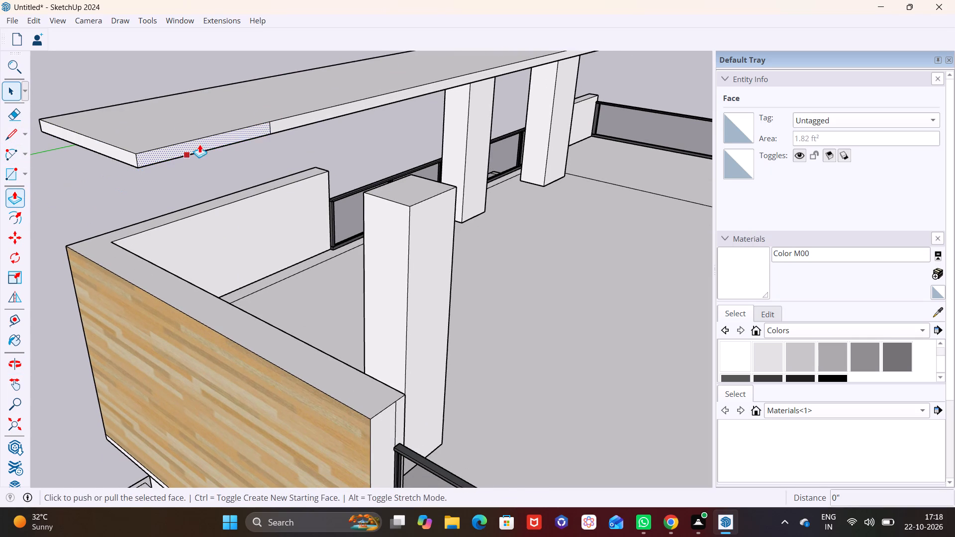
pyautogui.moveTo(203, 141); pyautogui.dragTo(615, 283)
pyautogui.doubleClick(615, 283)
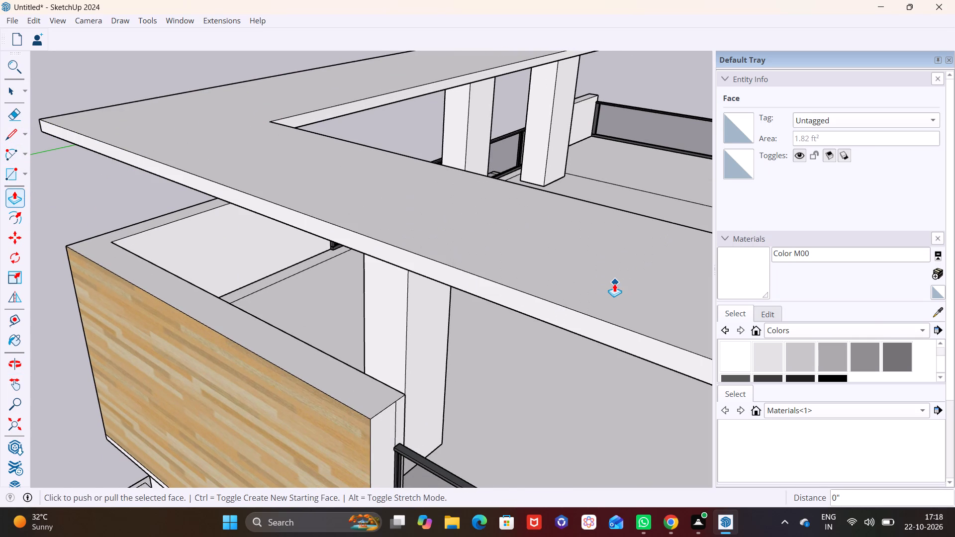
pyautogui.scroll(-10, 614, 283)
pyautogui.keyDown('shift'); pyautogui.moveTo(614, 283); pyautogui.dragTo(284, 241, button='middle'); pyautogui.keyUp('shift')
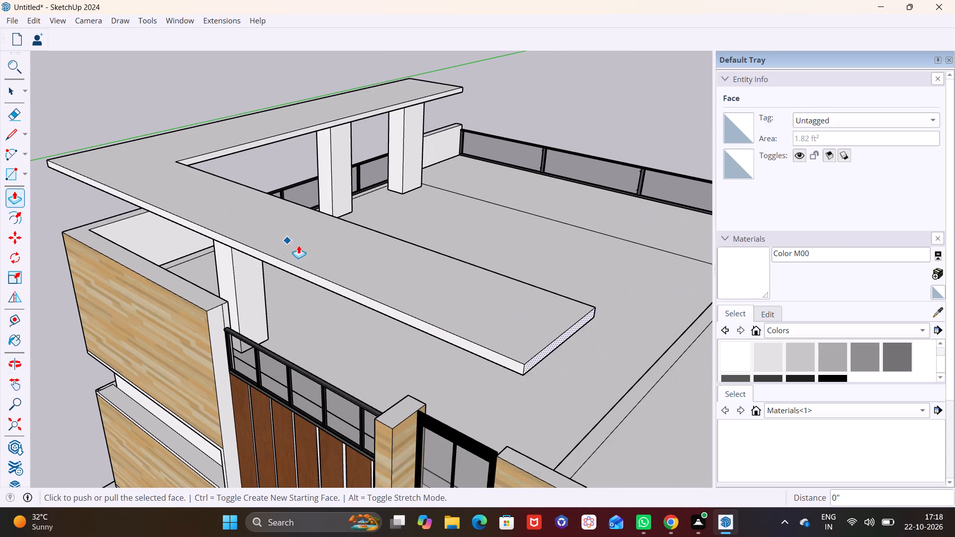
pyautogui.click(405, 280)
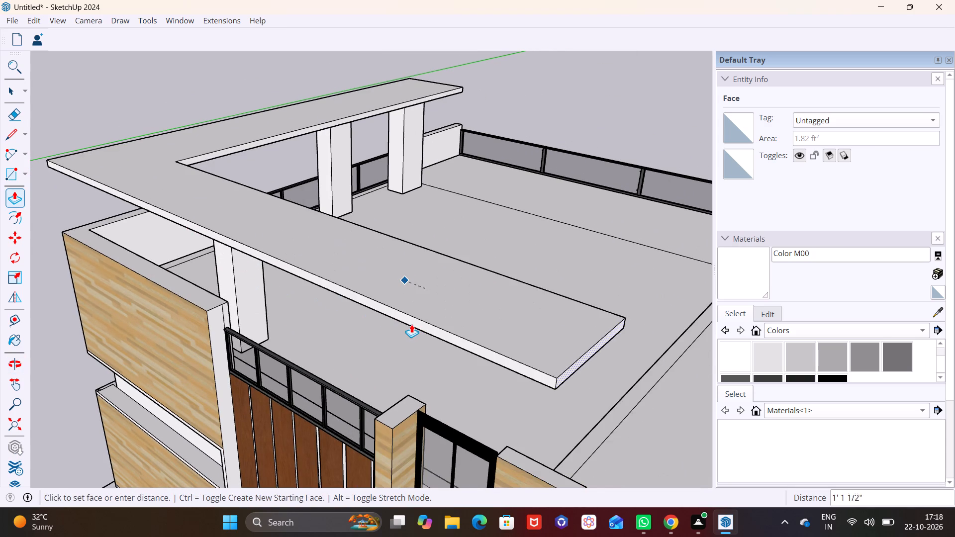
pyautogui.click(411, 324)
# Draw a rectangle of about 10" by 4 11/16" on the slab's inner side face, close to the L's inner corner.
pyautogui.moveTo(351, 223); pyautogui.dragTo(150, 227, button='middle')
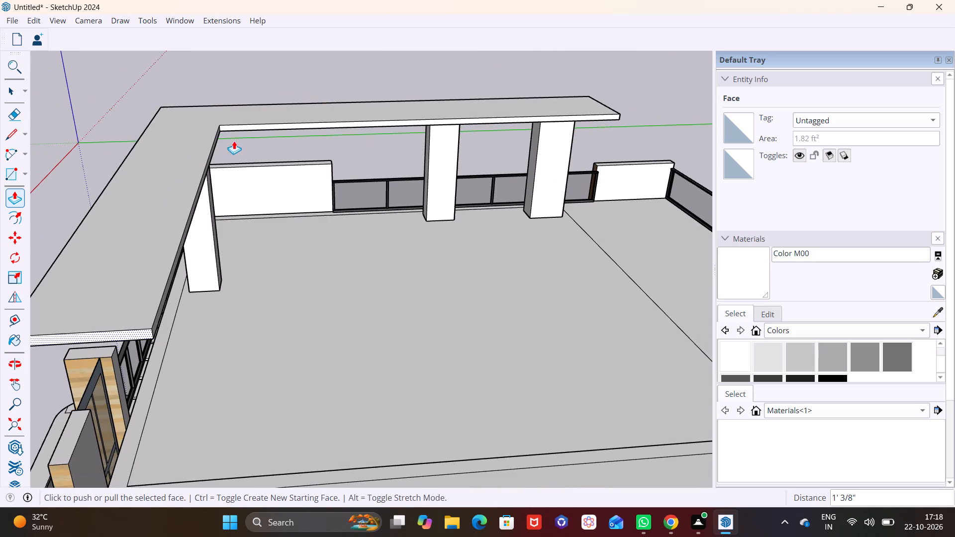
pyautogui.scroll(3, 246, 139)
pyautogui.moveTo(244, 115); pyautogui.dragTo(251, 84, button='middle')
pyautogui.scroll(5, 251, 91)
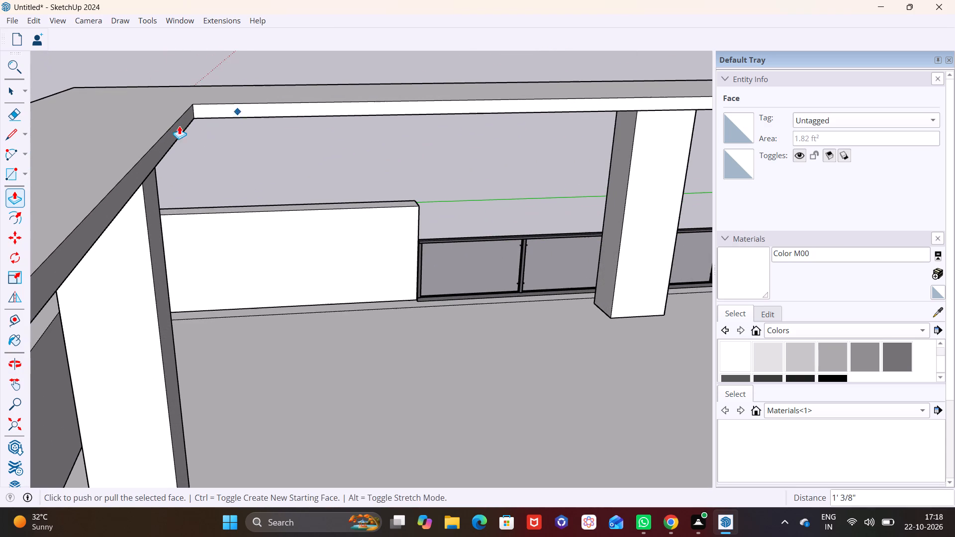
pyautogui.click(26, 175)
pyautogui.click(35, 192)
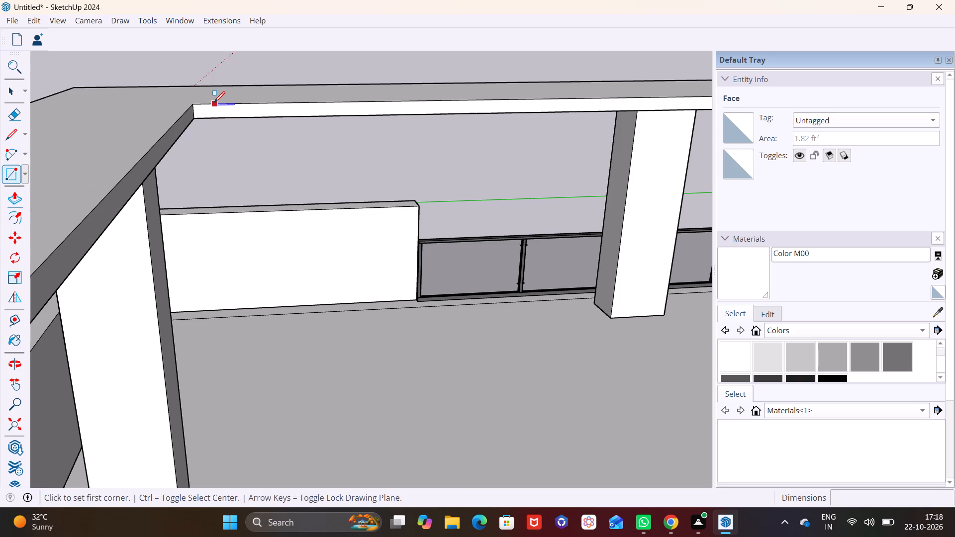
pyautogui.click(214, 102)
pyautogui.click(244, 117)
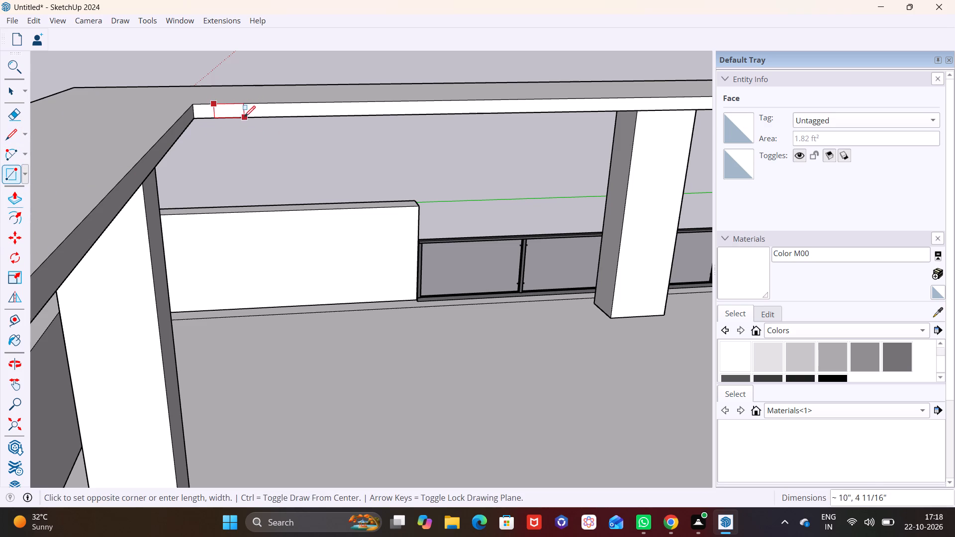
pyautogui.press('space')
# Make the small rectangle on the slab's inner side face, including its edges, into a group.
pyautogui.doubleClick(218, 112)
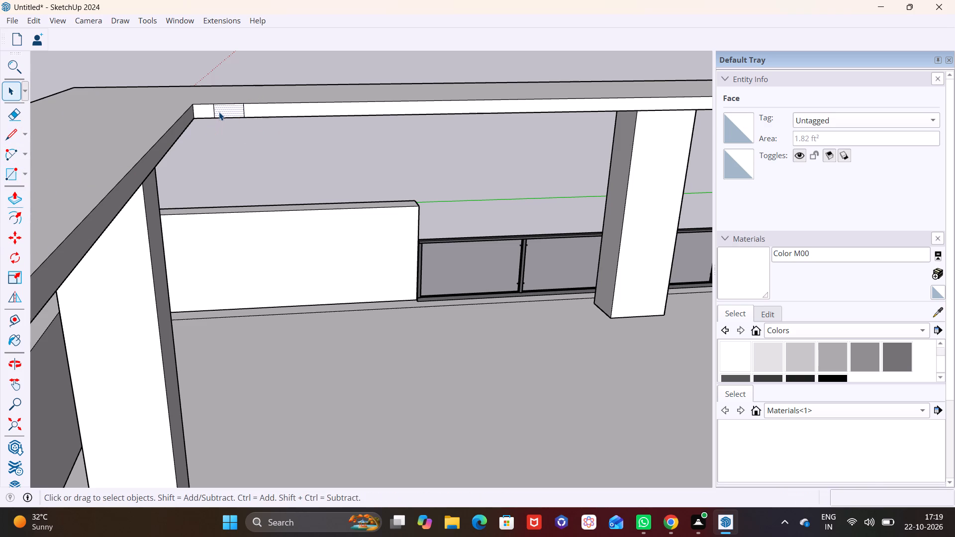
pyautogui.rightClick(219, 112)
pyautogui.click(253, 226)
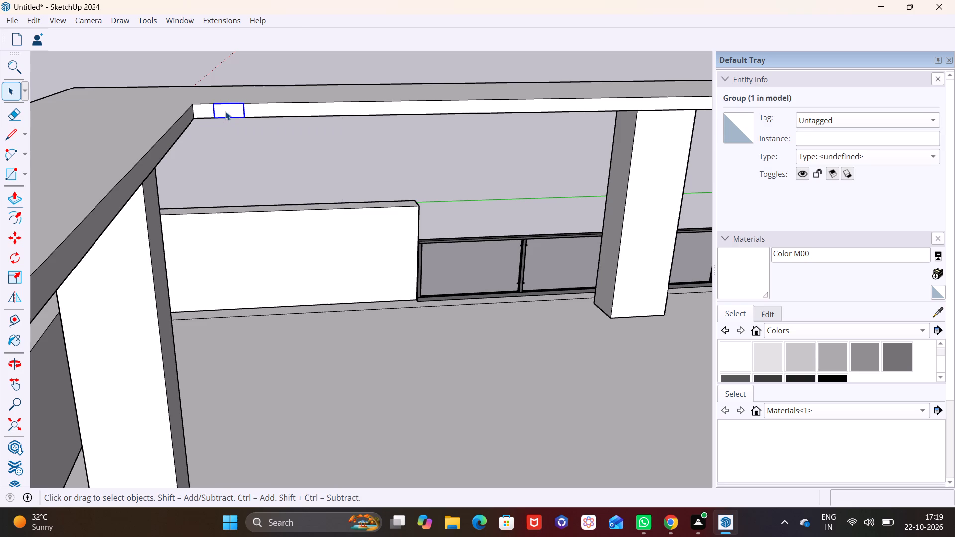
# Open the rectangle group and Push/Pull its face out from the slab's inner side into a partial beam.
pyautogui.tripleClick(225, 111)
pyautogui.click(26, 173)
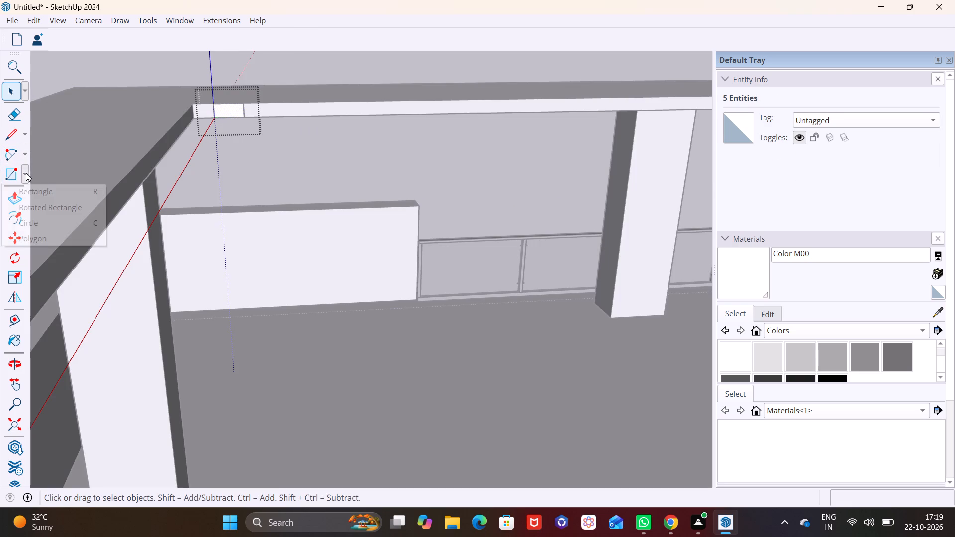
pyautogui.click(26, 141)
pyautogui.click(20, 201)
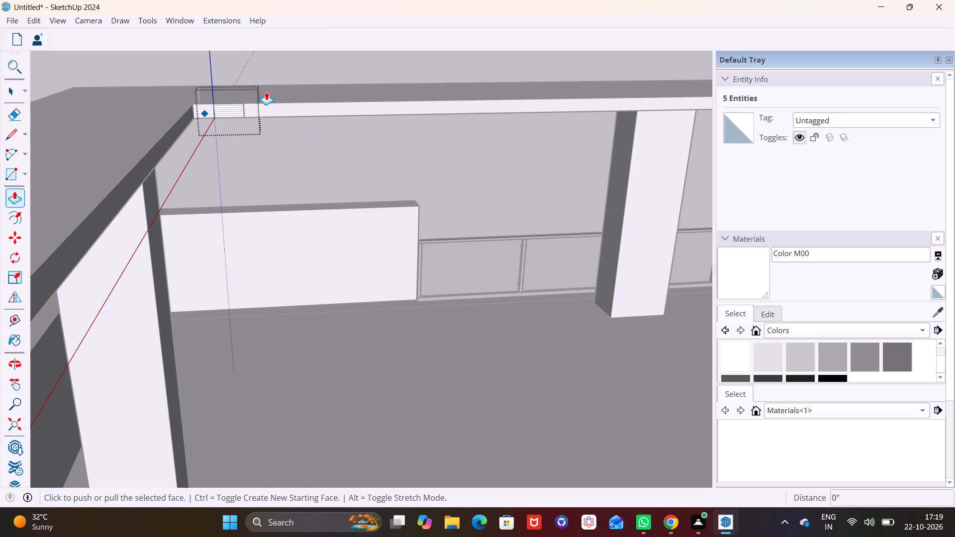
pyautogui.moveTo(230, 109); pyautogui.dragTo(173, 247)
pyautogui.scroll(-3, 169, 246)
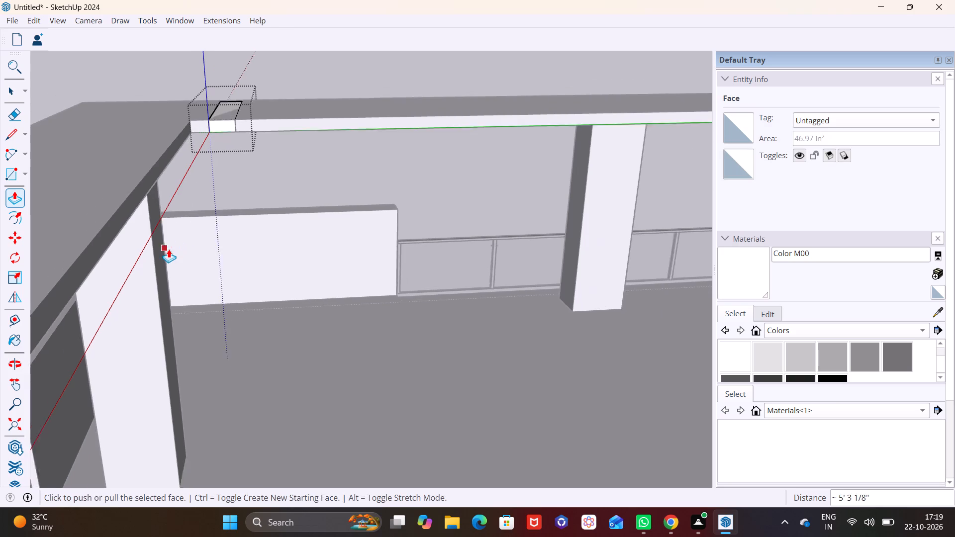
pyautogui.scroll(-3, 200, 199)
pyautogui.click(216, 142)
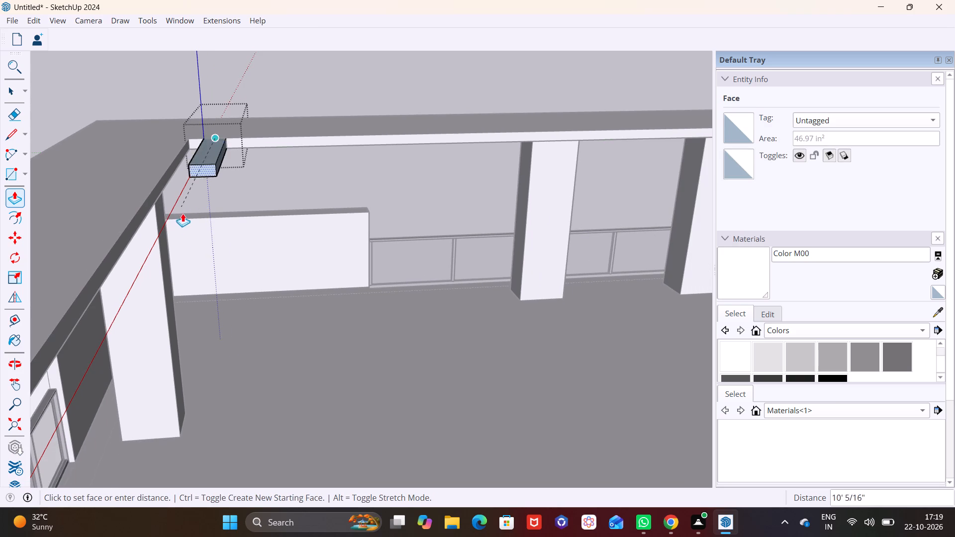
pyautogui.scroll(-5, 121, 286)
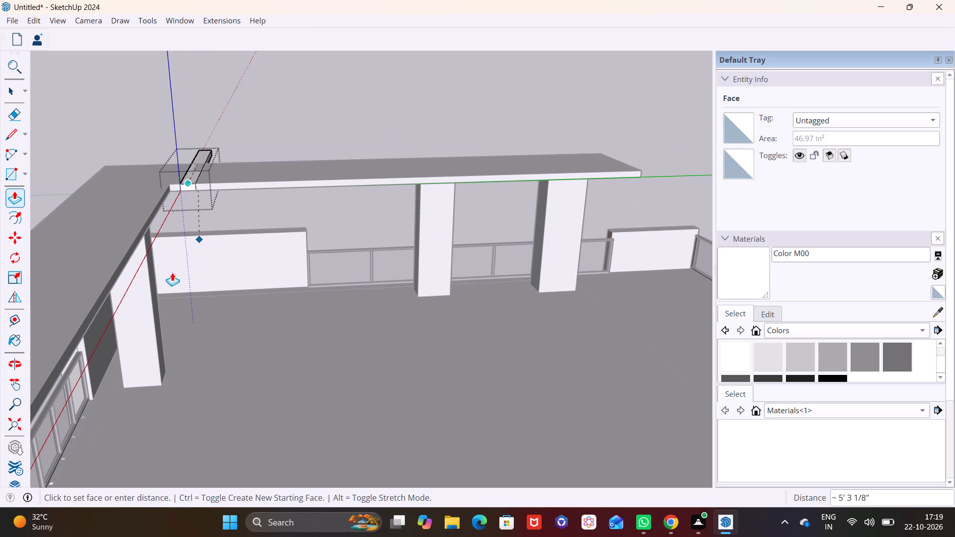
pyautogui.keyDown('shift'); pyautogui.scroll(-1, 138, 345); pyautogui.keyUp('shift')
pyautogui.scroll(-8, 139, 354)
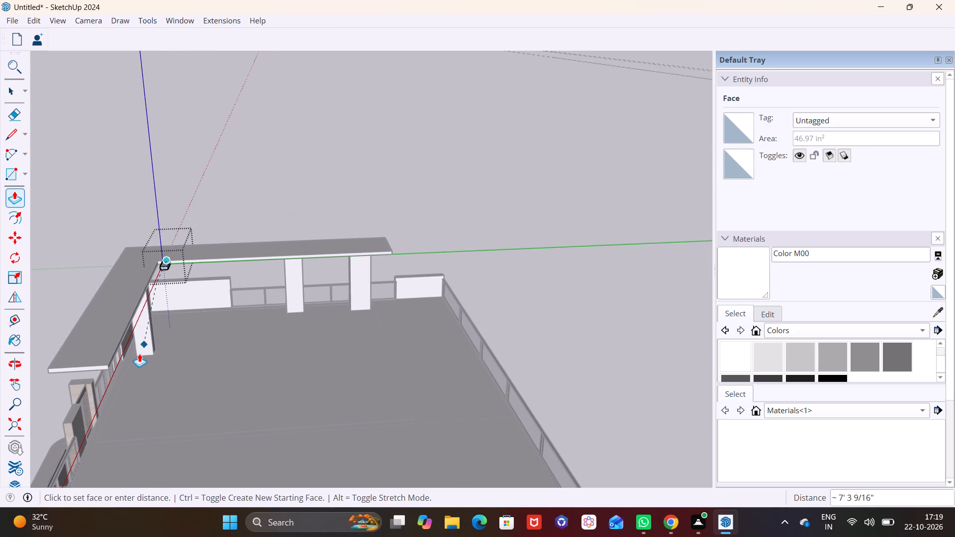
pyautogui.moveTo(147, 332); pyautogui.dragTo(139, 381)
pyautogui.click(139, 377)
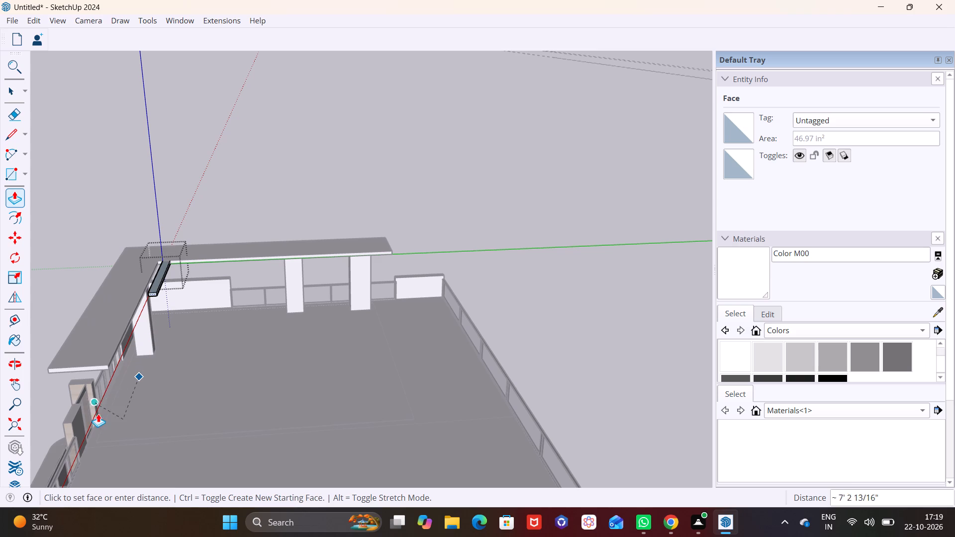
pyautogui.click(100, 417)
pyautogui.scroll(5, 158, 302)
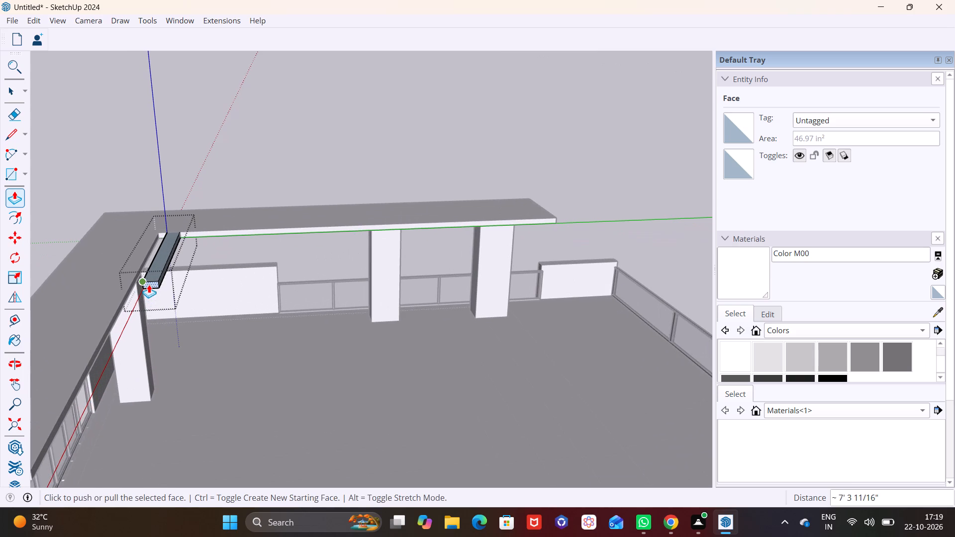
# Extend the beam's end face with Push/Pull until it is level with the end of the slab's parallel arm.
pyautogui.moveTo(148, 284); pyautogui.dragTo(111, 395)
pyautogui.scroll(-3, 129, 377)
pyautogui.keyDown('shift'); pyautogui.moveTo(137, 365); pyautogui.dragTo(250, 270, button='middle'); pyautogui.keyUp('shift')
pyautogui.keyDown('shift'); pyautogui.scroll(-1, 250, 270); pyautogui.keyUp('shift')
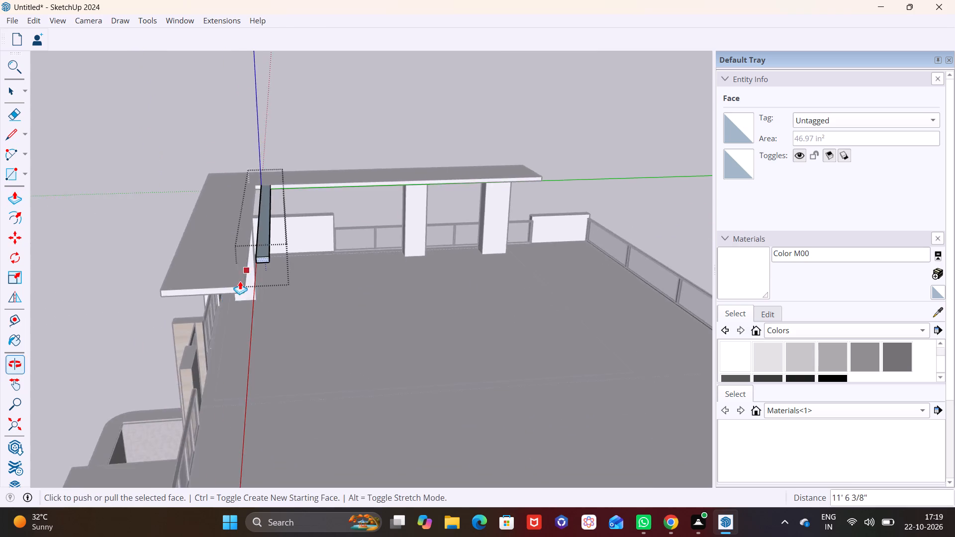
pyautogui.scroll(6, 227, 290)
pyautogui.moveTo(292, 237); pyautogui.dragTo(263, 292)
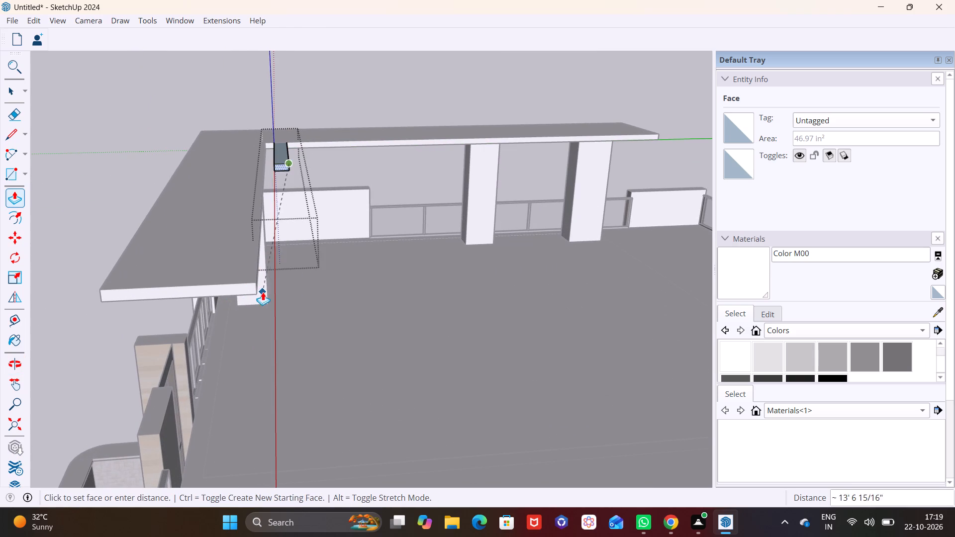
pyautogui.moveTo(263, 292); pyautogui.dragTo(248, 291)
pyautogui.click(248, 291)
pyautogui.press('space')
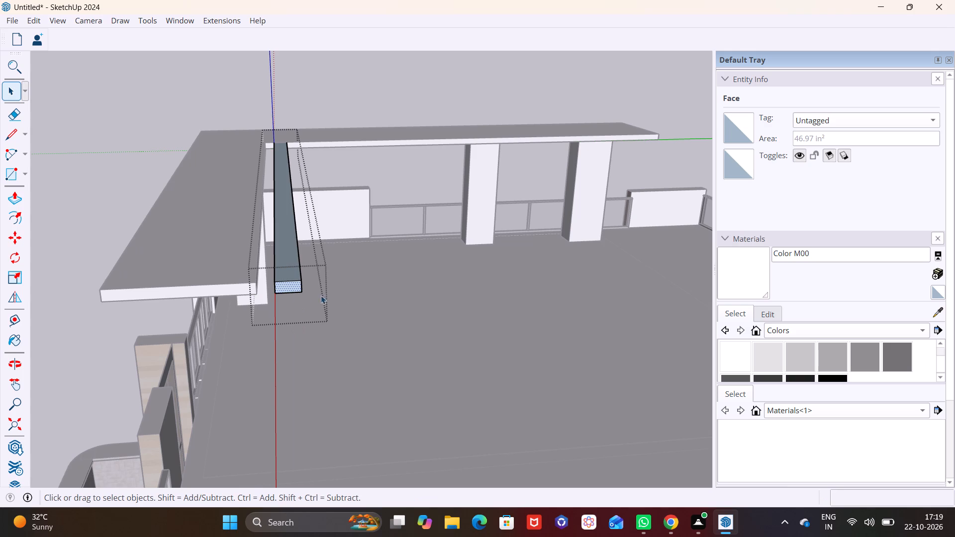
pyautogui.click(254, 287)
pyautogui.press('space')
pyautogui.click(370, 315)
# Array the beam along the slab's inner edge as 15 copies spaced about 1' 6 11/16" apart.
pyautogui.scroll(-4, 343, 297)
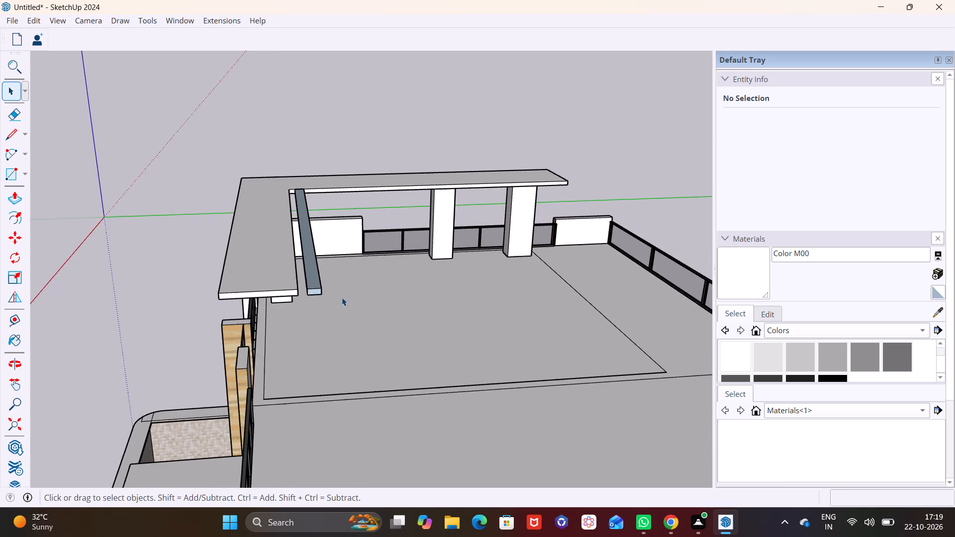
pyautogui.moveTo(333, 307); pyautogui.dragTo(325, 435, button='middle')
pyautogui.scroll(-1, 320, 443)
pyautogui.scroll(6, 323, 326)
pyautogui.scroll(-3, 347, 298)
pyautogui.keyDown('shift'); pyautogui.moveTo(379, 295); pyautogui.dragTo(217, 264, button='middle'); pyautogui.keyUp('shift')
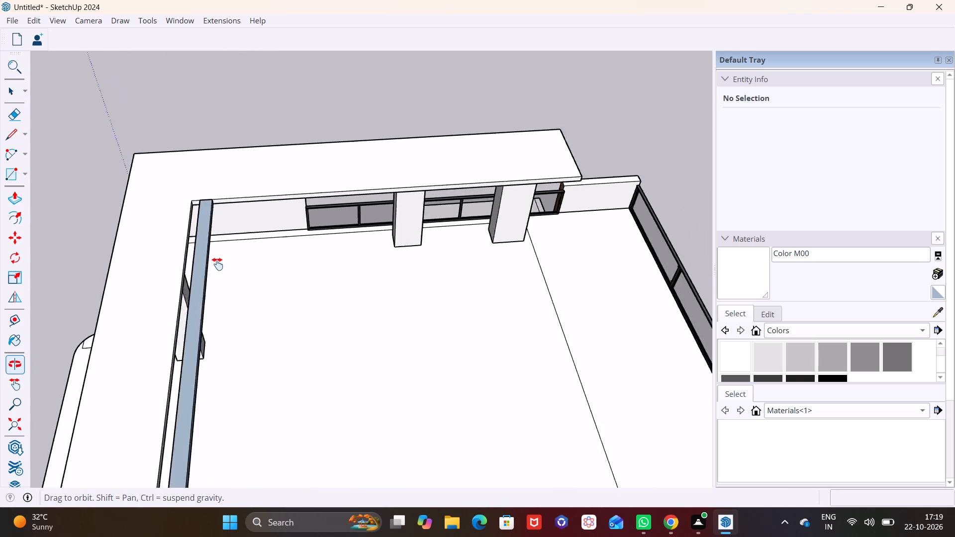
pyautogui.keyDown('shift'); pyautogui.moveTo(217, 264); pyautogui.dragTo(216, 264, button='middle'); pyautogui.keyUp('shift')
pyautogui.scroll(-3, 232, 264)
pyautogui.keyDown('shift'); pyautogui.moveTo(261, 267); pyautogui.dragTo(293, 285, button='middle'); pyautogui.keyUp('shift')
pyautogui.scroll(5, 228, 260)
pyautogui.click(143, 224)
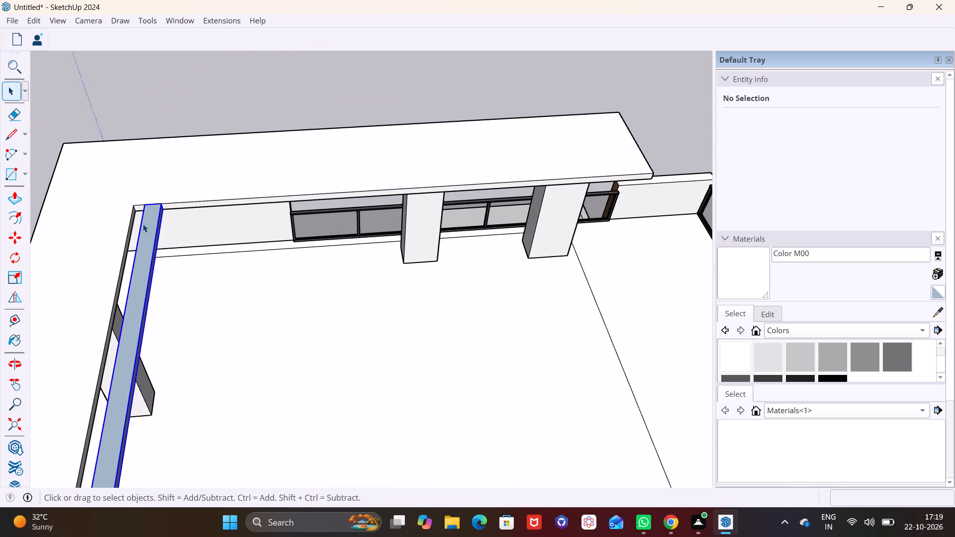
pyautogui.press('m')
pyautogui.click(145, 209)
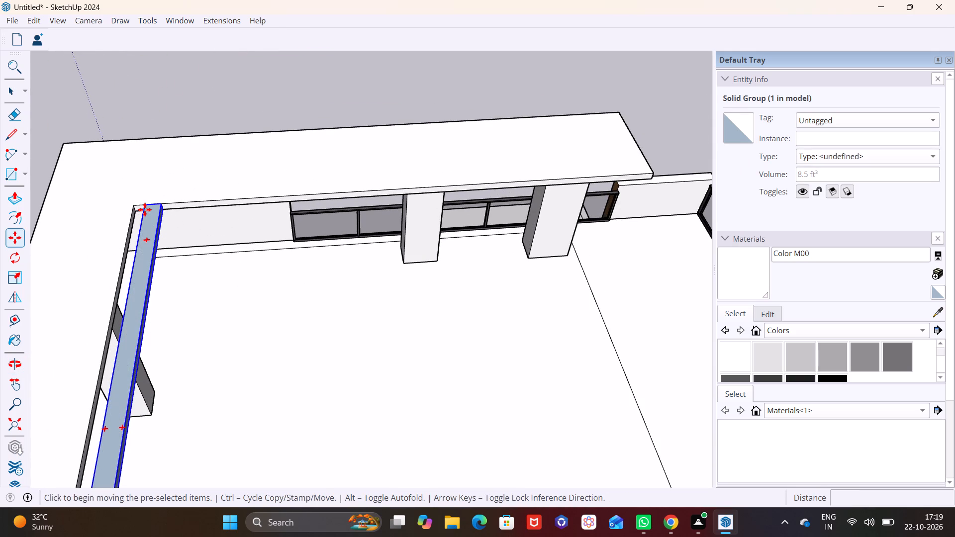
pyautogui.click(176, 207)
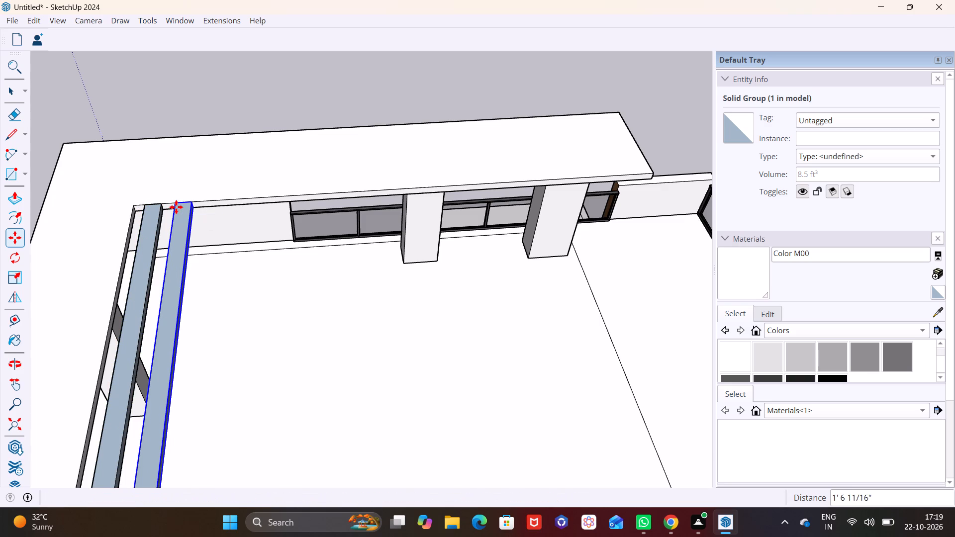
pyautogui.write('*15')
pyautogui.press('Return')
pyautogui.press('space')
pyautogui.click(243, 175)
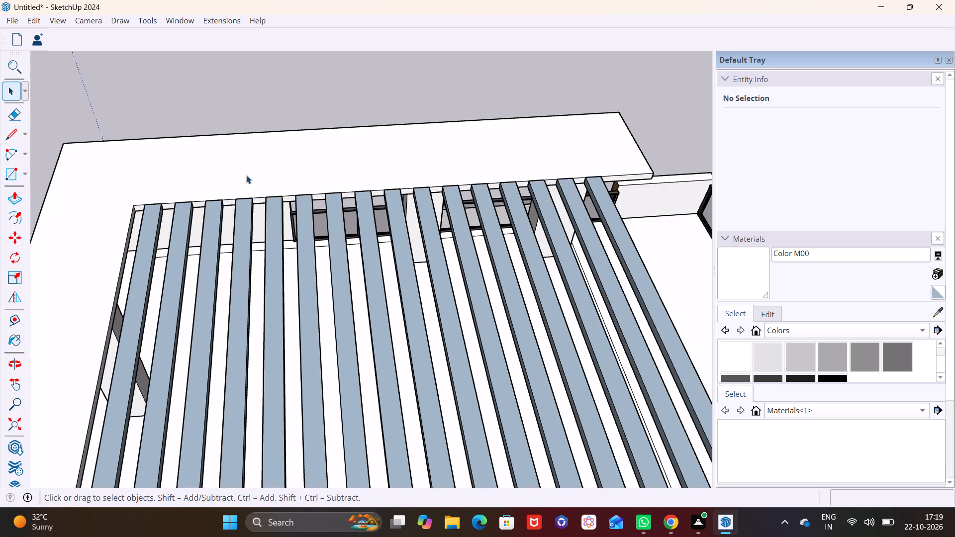
# Examine the beamed pergola roof from above, from below and from the street corner of the house.
pyautogui.scroll(-5, 273, 186)
pyautogui.moveTo(554, 283); pyautogui.dragTo(554, 102, button='middle')
pyautogui.moveTo(244, 286); pyautogui.dragTo(576, 421, button='middle')
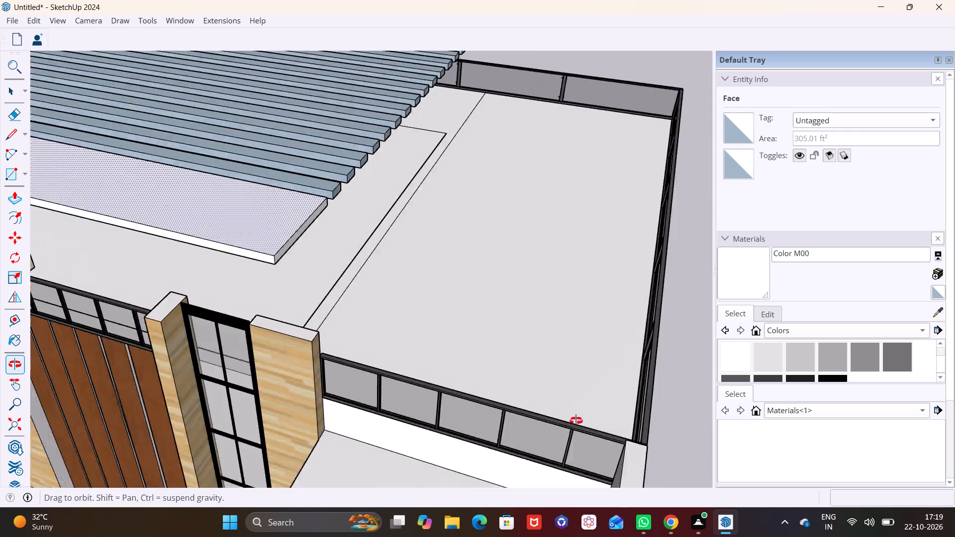
pyautogui.moveTo(576, 421); pyautogui.dragTo(582, 409, button='middle')
pyautogui.moveTo(141, 343); pyautogui.dragTo(518, 309, button='middle')
pyautogui.scroll(-3, 171, 352)
pyautogui.moveTo(194, 420); pyautogui.dragTo(224, 292, button='middle')
pyautogui.scroll(-3, 234, 320)
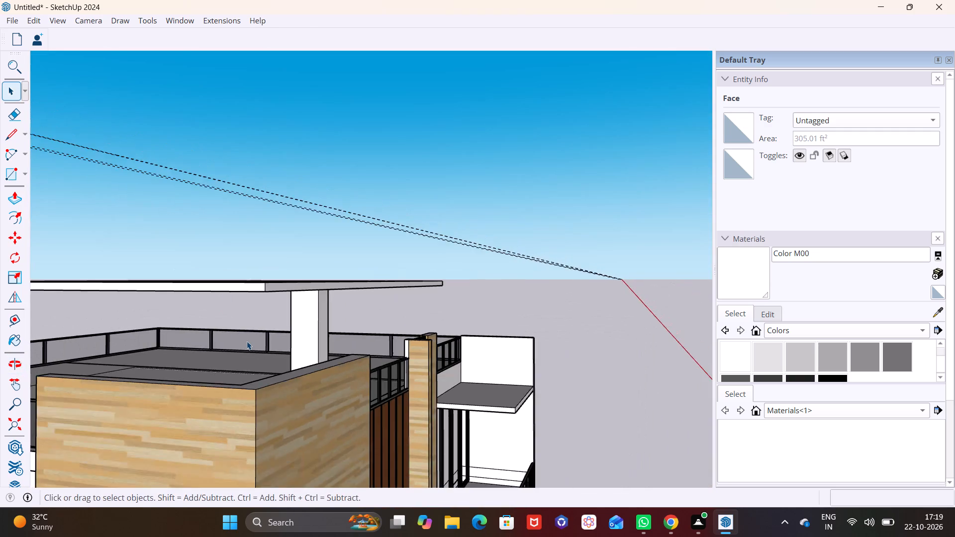
pyautogui.moveTo(247, 341); pyautogui.dragTo(281, 287, button='middle')
pyautogui.scroll(-1, 282, 286)
pyautogui.keyDown('shift'); pyautogui.moveTo(232, 291); pyautogui.dragTo(327, 227, button='middle'); pyautogui.keyUp('shift')
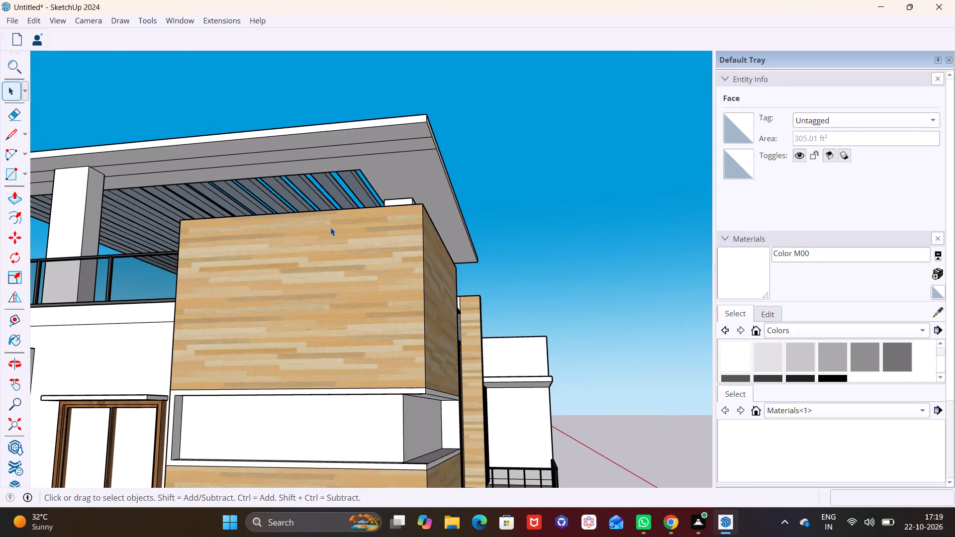
pyautogui.scroll(-2, 389, 182)
pyautogui.moveTo(398, 186); pyautogui.dragTo(433, 186, button='middle')
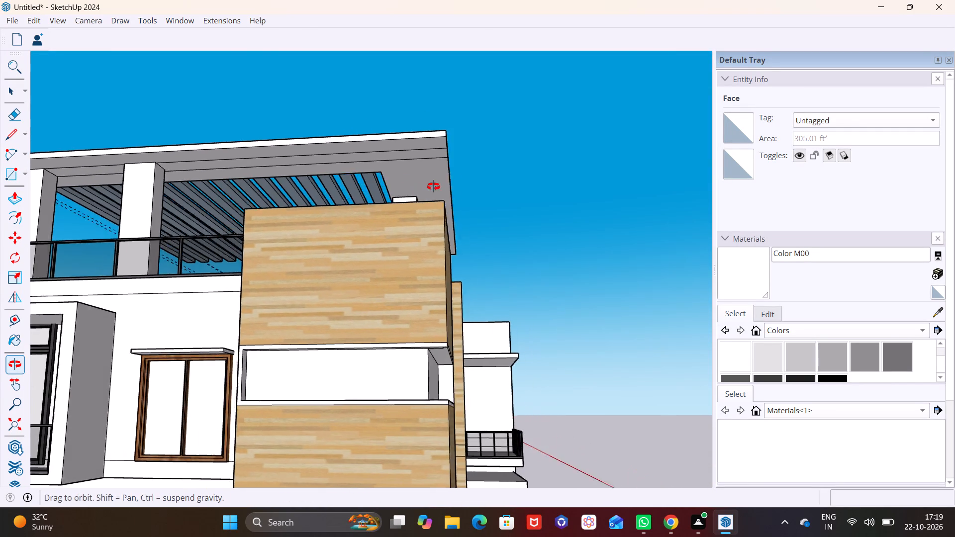
pyautogui.moveTo(433, 186); pyautogui.dragTo(405, 204, button='middle')
pyautogui.moveTo(399, 197); pyautogui.dragTo(393, 199, button='middle')
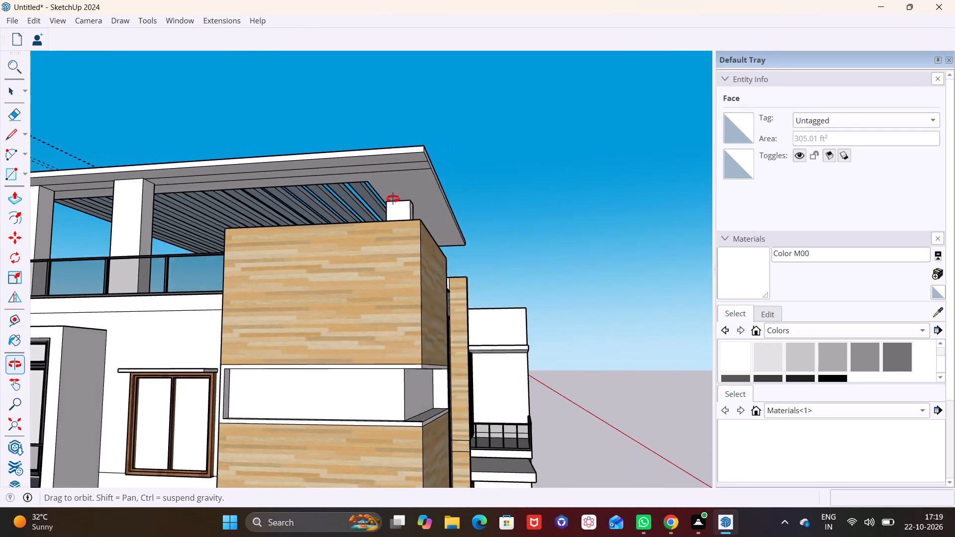
pyautogui.moveTo(393, 199); pyautogui.dragTo(246, 250, button='middle')
pyautogui.keyDown('shift'); pyautogui.moveTo(262, 254); pyautogui.dragTo(340, 131, button='middle'); pyautogui.keyUp('shift')
pyautogui.scroll(-4, 333, 172)
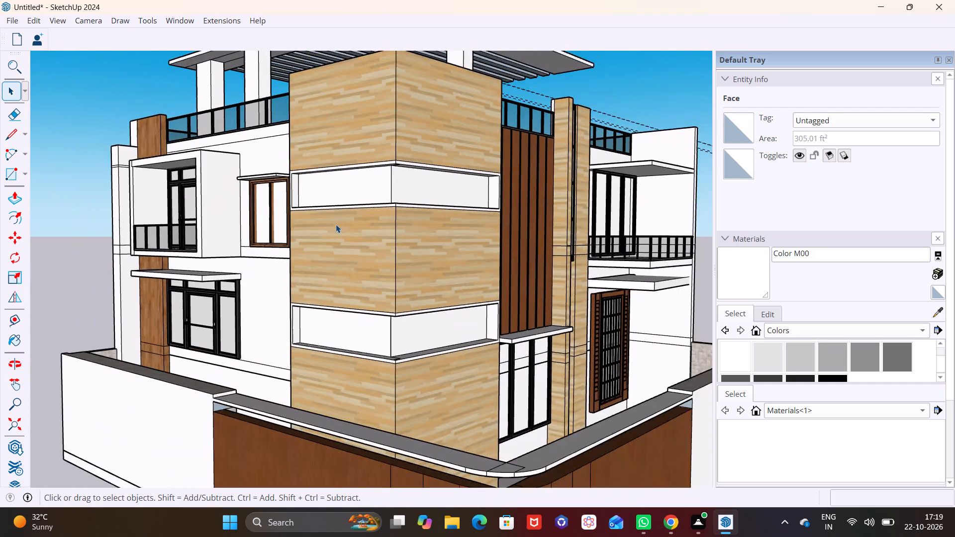
pyautogui.scroll(-3, 336, 224)
pyautogui.keyDown('shift'); pyautogui.moveTo(355, 174); pyautogui.dragTo(312, 194, button='middle'); pyautogui.keyUp('shift')
pyautogui.moveTo(343, 122); pyautogui.dragTo(331, 147, button='middle')
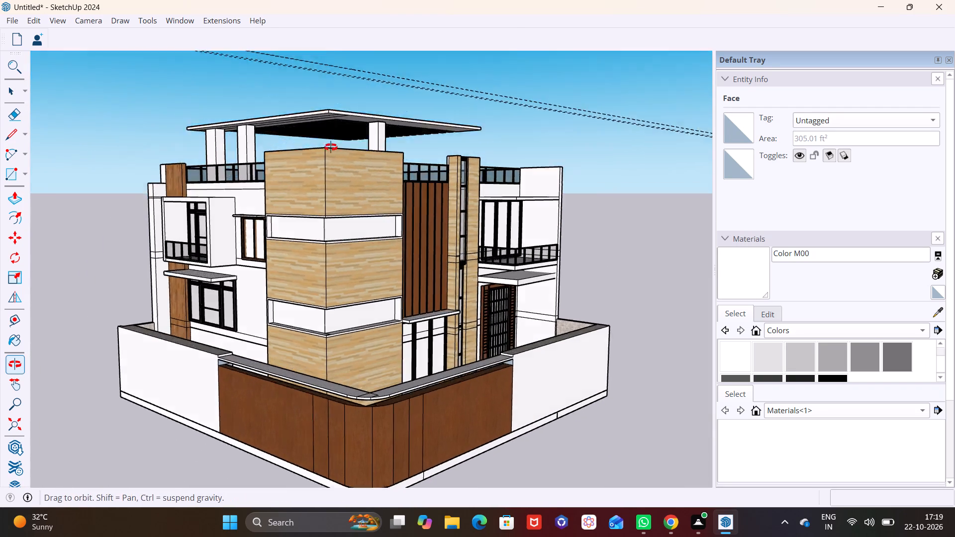
pyautogui.moveTo(331, 147); pyautogui.dragTo(214, 350, button='middle')
pyautogui.scroll(5, 302, 175)
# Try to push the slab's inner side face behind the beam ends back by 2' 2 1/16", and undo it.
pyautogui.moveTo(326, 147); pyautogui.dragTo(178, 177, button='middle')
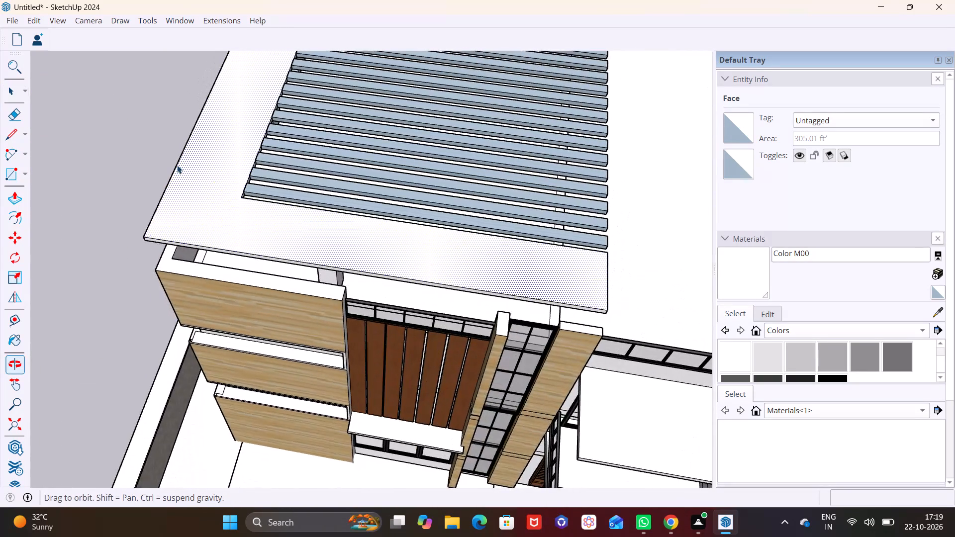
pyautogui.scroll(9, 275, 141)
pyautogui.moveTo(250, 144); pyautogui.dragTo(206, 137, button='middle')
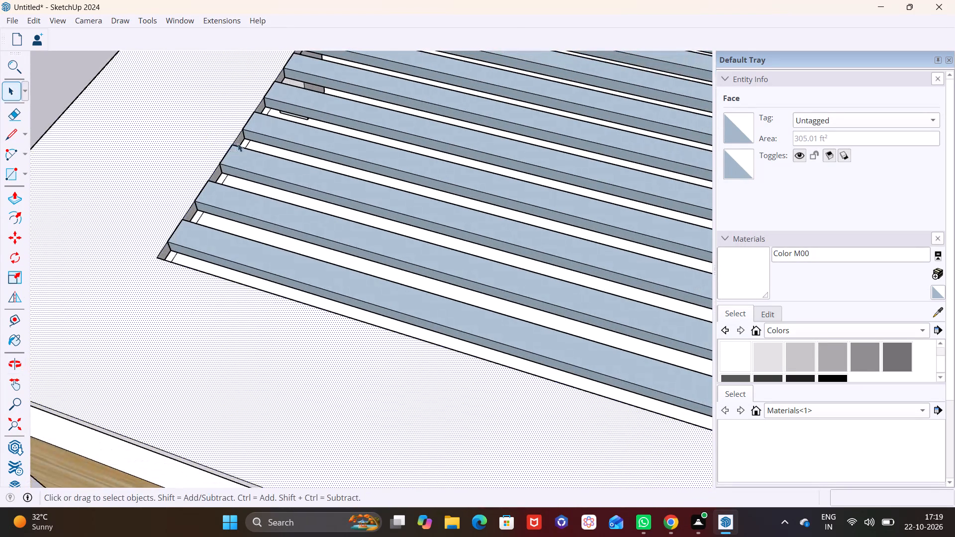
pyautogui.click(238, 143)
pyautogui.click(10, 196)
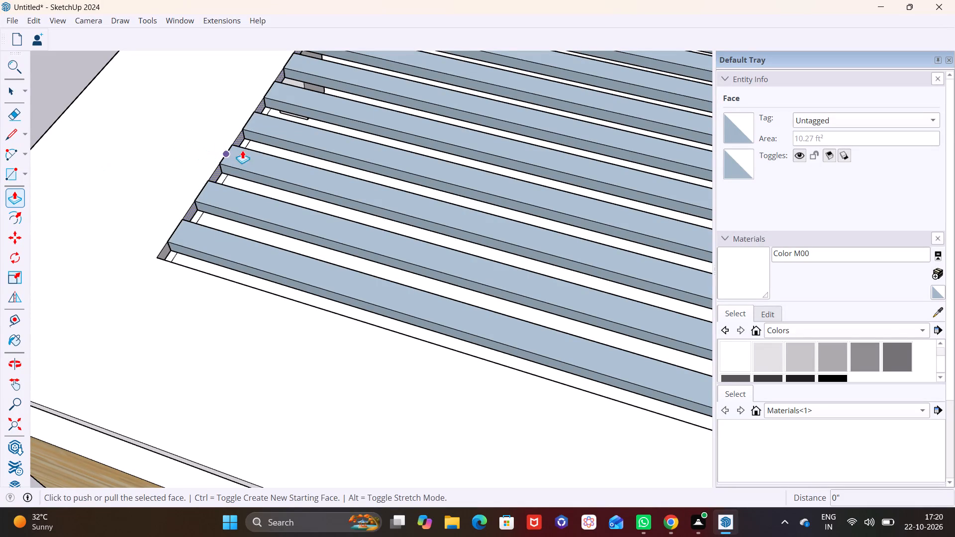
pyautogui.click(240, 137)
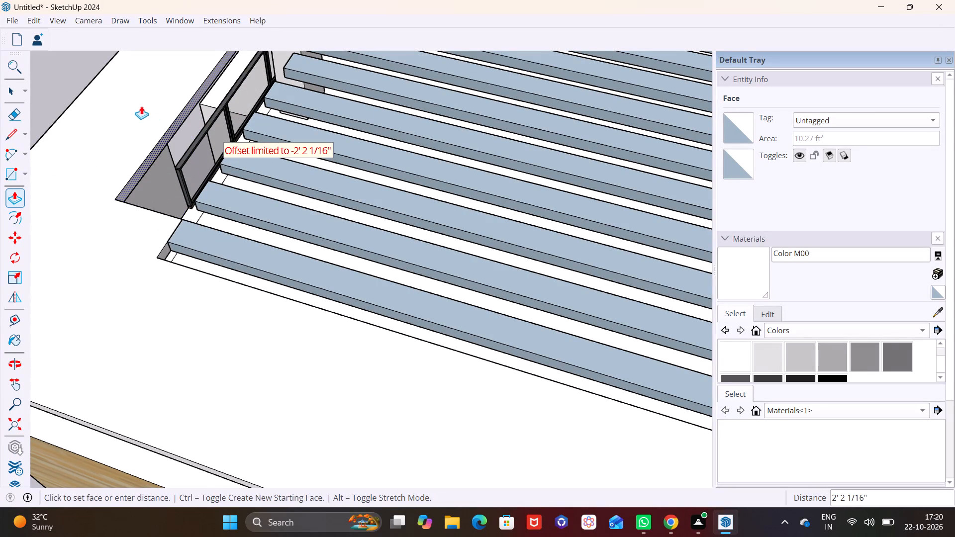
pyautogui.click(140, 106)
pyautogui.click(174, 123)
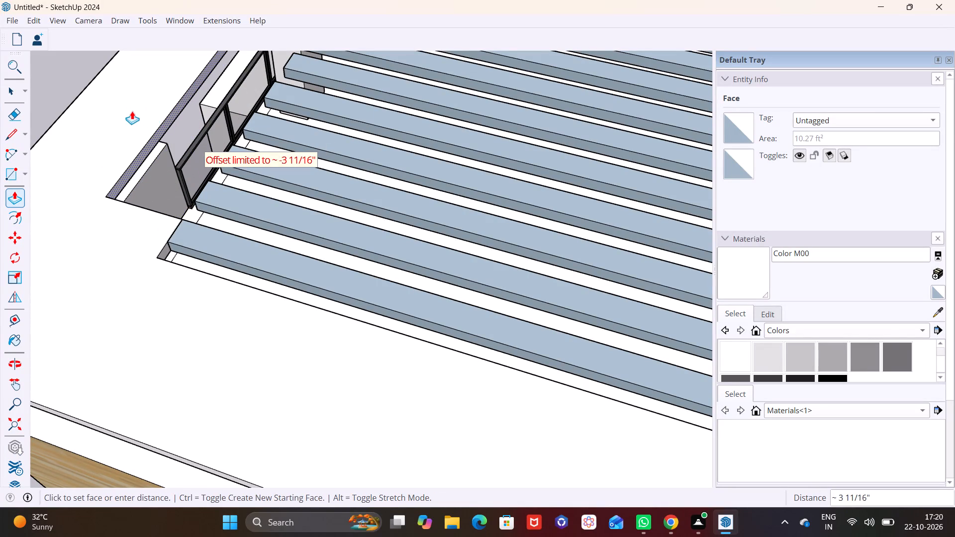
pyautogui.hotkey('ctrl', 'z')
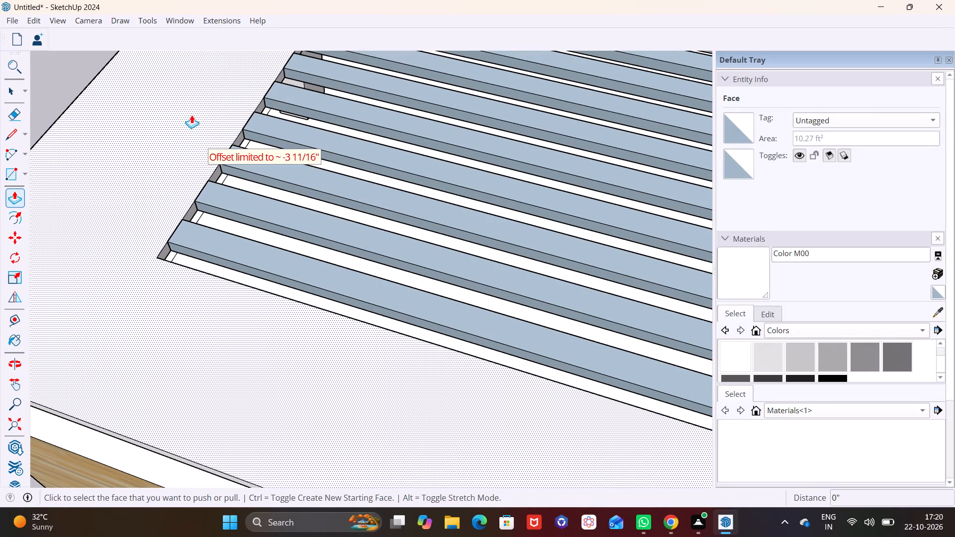
# Undo the beam array, the beam's extrusion, the grouping and the small rectangle, back to the plain L-shaped slab.
pyautogui.hotkey('ctrl', 'z')
pyautogui.hotkey('ctrl', 'z')
pyautogui.hotkey('ctrl', 'z')
pyautogui.hotkey('ctrl', 'z')
pyautogui.hotkey('ctrl', 'z')
pyautogui.hotkey('ctrl', 'z')
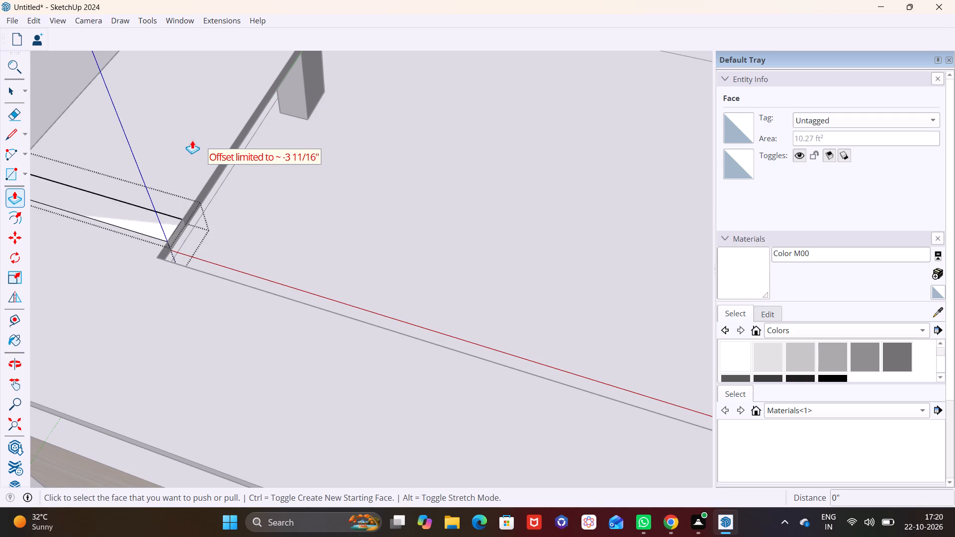
pyautogui.hotkey('ctrl', 'z')
pyautogui.hotkey('ctrl', 'z')
pyautogui.hotkey('ctrl', 'z')
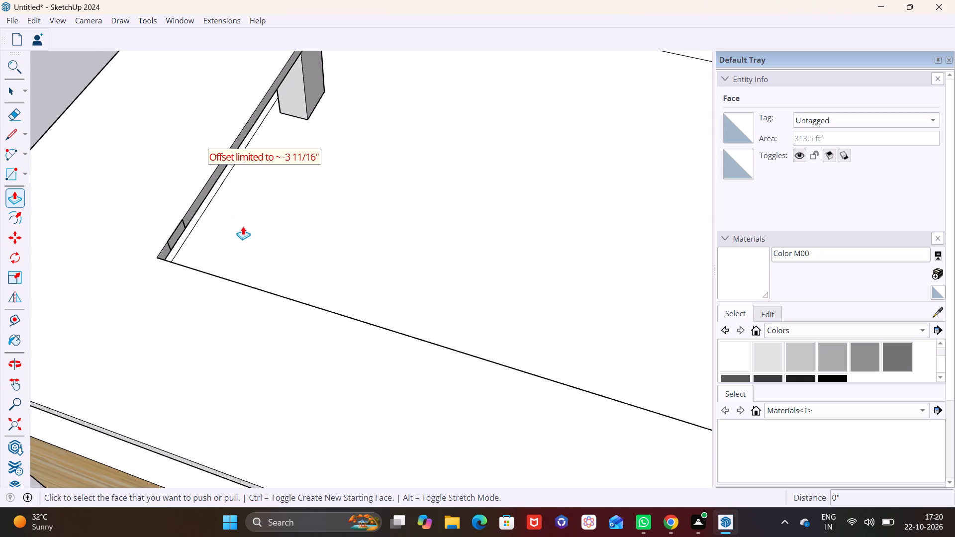
pyautogui.hotkey('ctrl', 'z')
pyautogui.hotkey('ctrl', 'z')
pyautogui.press('space')
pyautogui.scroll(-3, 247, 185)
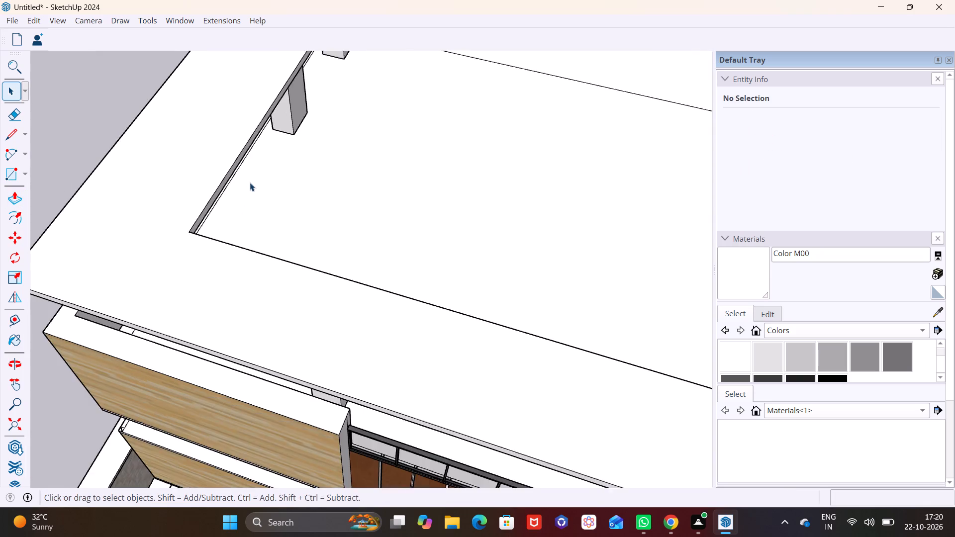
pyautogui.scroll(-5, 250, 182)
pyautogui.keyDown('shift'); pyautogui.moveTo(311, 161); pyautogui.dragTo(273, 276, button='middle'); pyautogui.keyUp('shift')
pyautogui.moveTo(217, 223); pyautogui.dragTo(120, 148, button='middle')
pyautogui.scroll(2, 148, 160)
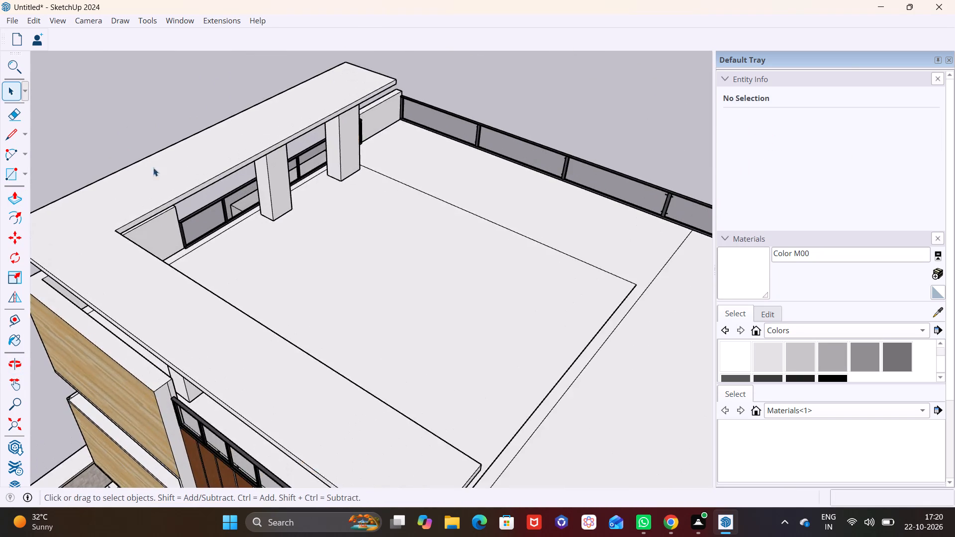
# Push the inner side face of the slab arm above the two pillars back by 2' 2 1/16".
pyautogui.scroll(3, 153, 168)
pyautogui.click(180, 201)
pyautogui.click(183, 197)
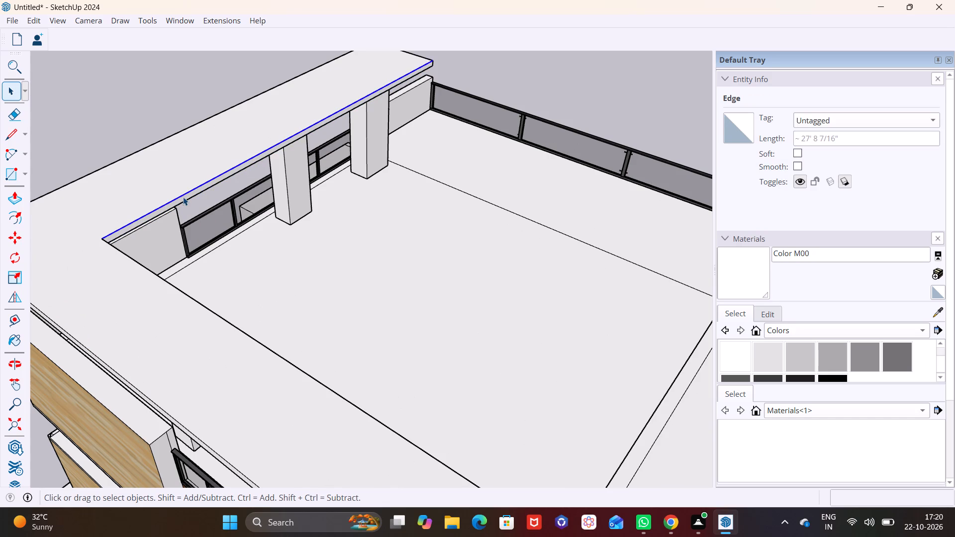
pyautogui.scroll(4, 189, 193)
pyautogui.click(192, 193)
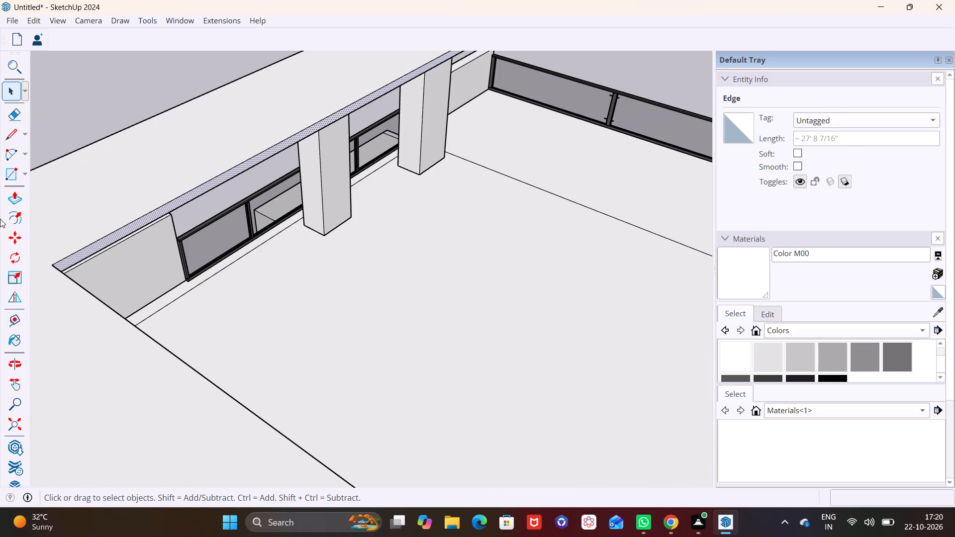
pyautogui.click(15, 200)
pyautogui.click(197, 190)
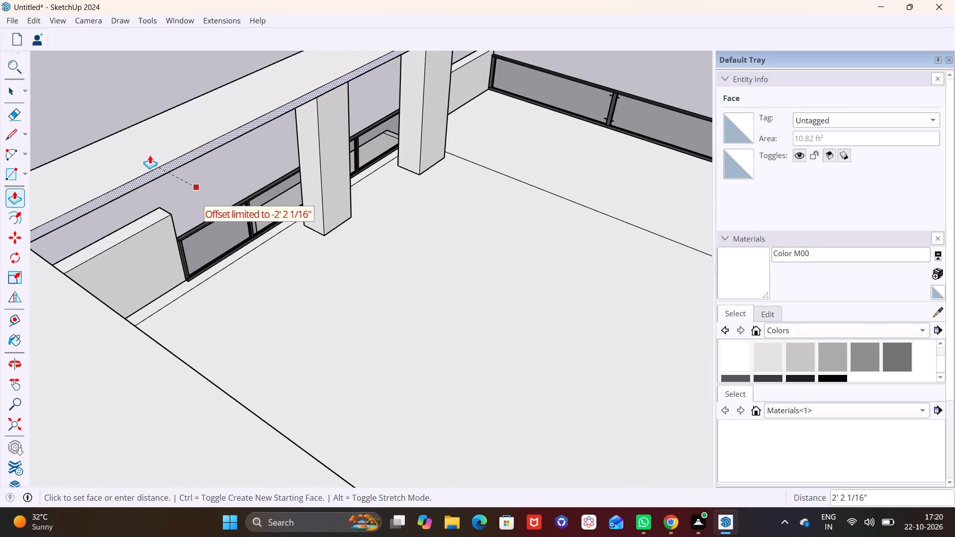
pyautogui.click(147, 152)
# Push the same inner side face further back in small increments, starting with about 3 11/16", exposing part of the pillar tops.
pyautogui.scroll(-7, 405, 247)
pyautogui.scroll(7, 291, 214)
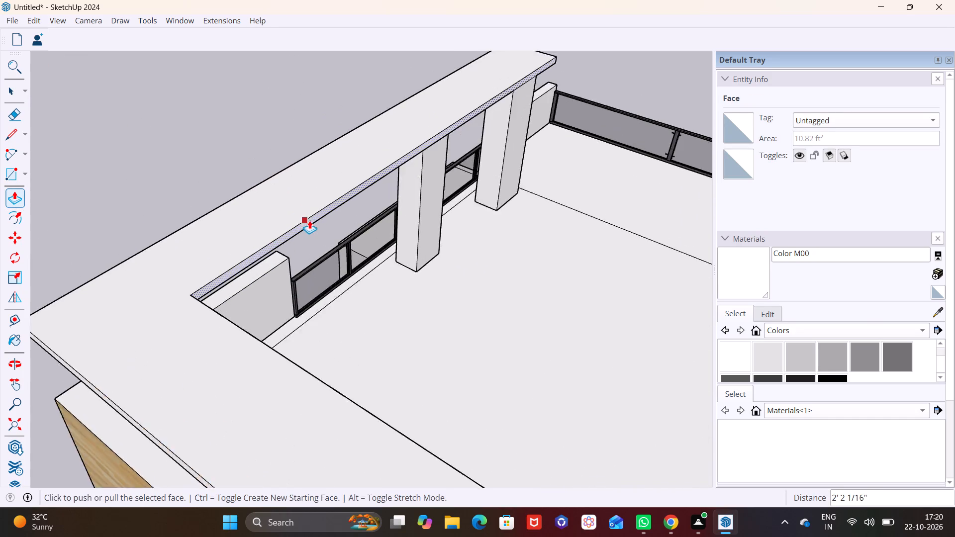
pyautogui.scroll(4, 309, 220)
pyautogui.click(299, 228)
pyautogui.click(262, 204)
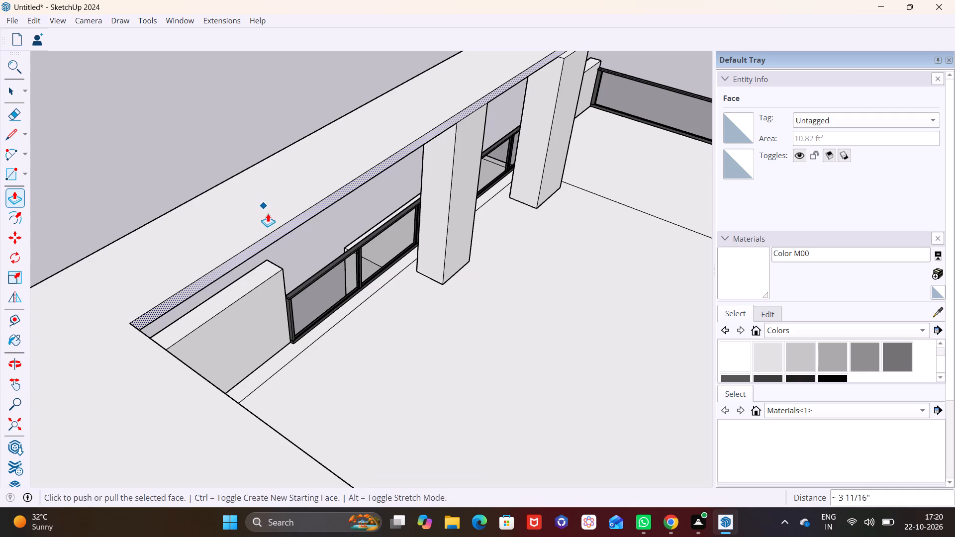
pyautogui.click(278, 230)
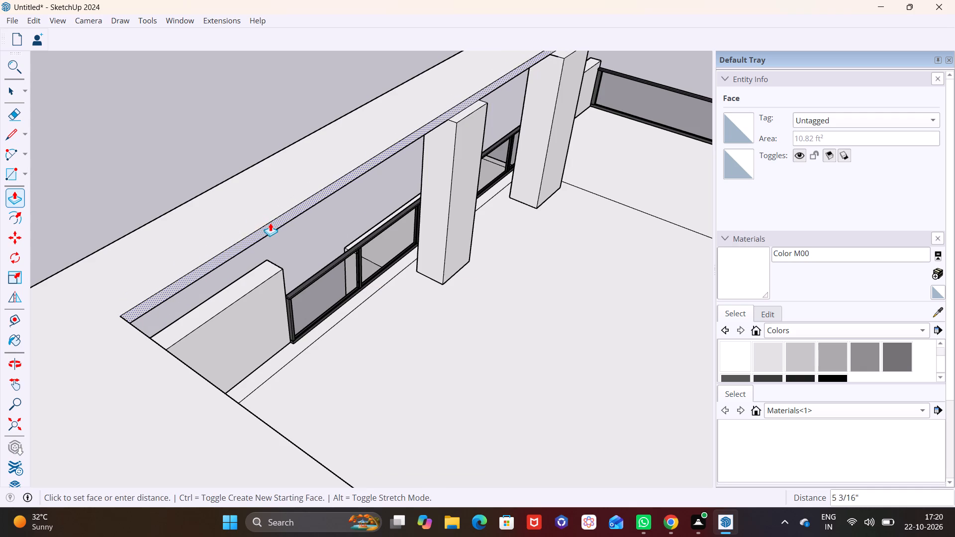
pyautogui.click(275, 227)
pyautogui.scroll(-2, 341, 260)
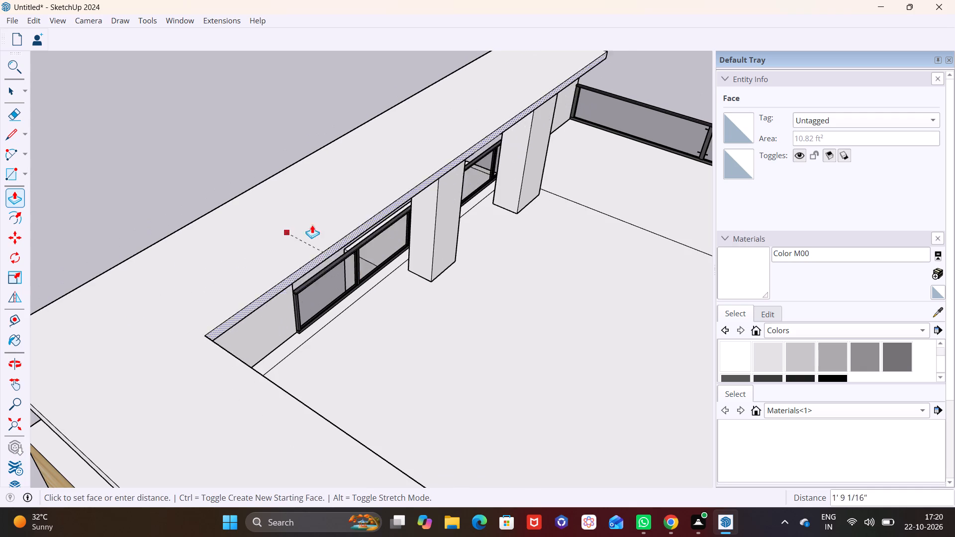
pyautogui.click(314, 174)
pyautogui.press('space')
pyautogui.click(486, 307)
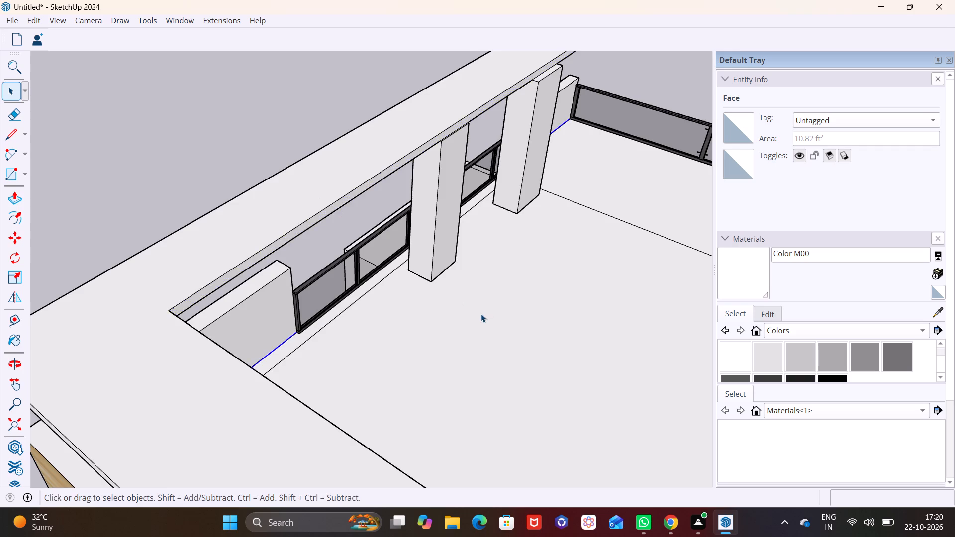
# Push back the inner side face of the slab's other arm, above the single pillar, so its edge crosses the pillar's top.
pyautogui.moveTo(442, 335); pyautogui.dragTo(174, 411, button='middle')
pyautogui.scroll(-4, 116, 376)
pyautogui.keyDown('shift'); pyautogui.moveTo(120, 377); pyautogui.dragTo(714, 268, button='middle'); pyautogui.keyUp('shift')
pyautogui.keyDown('shift'); pyautogui.scroll(-1, 714, 268); pyautogui.keyUp('shift')
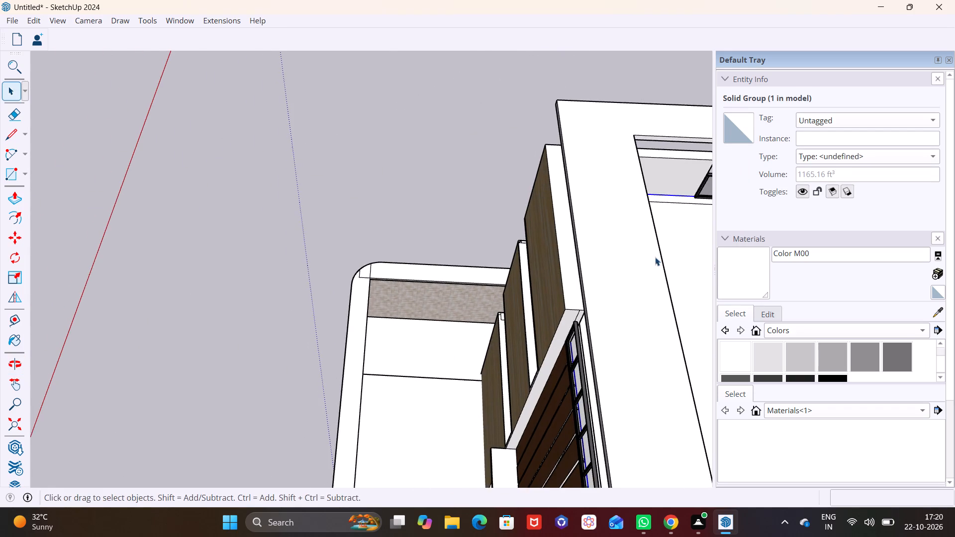
pyautogui.moveTo(654, 257); pyautogui.dragTo(361, 203, button='middle')
pyautogui.scroll(3, 332, 225)
pyautogui.moveTo(321, 241); pyautogui.dragTo(322, 108, button='middle')
pyautogui.moveTo(337, 154); pyautogui.dragTo(344, 133, button='middle')
pyautogui.scroll(1, 341, 154)
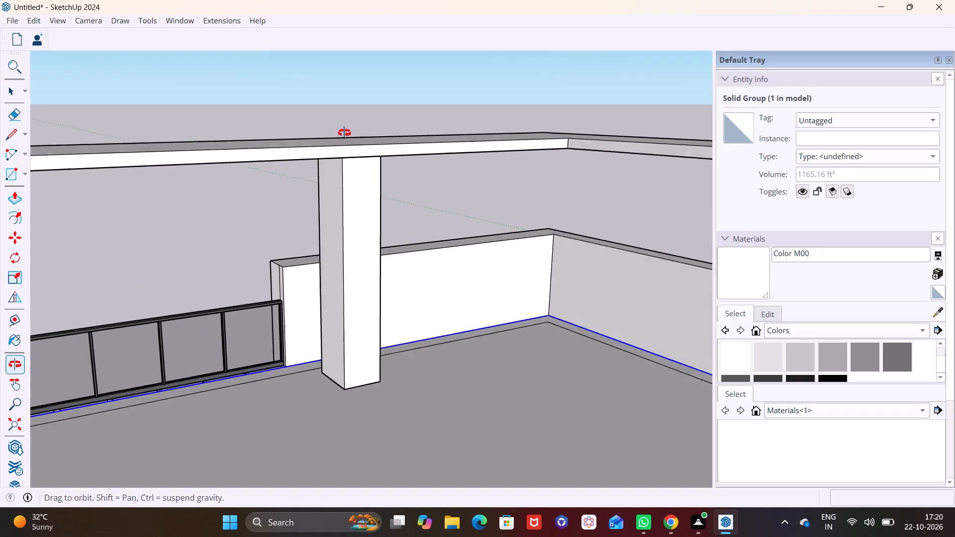
pyautogui.moveTo(344, 133); pyautogui.dragTo(358, 89, button='middle')
pyautogui.moveTo(362, 151); pyautogui.dragTo(424, 180, button='middle')
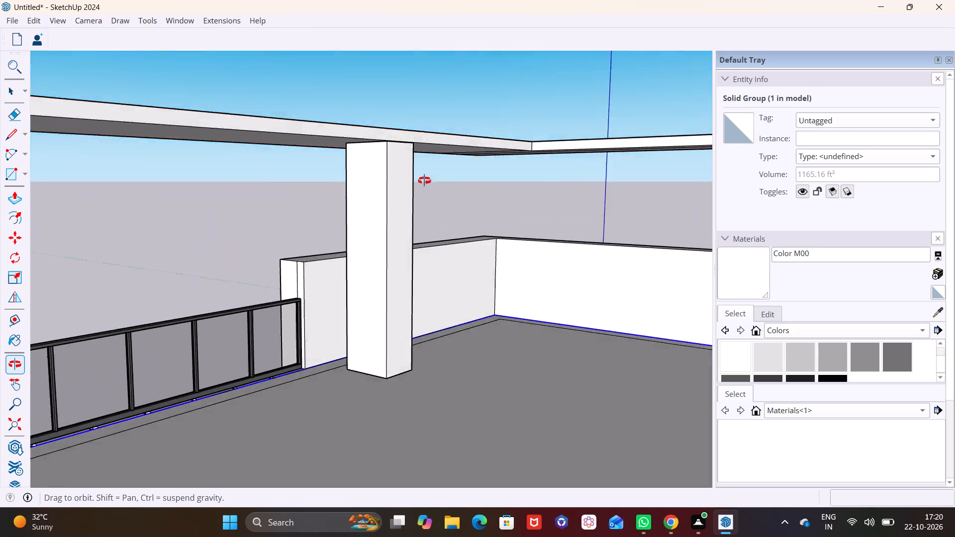
pyautogui.moveTo(424, 180); pyautogui.dragTo(340, 300, button='middle')
pyautogui.click(346, 205)
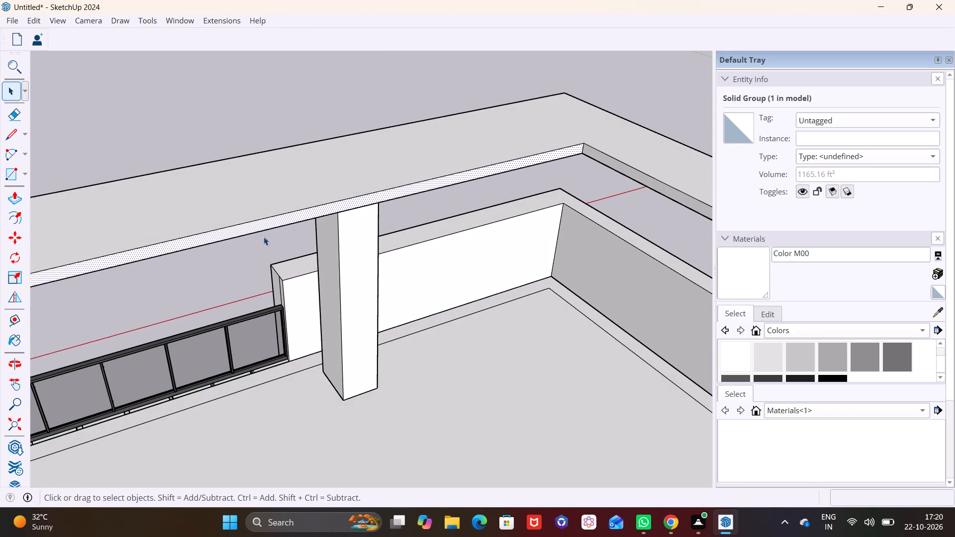
pyautogui.click(16, 201)
pyautogui.moveTo(345, 205); pyautogui.dragTo(331, 183)
pyautogui.click(331, 183)
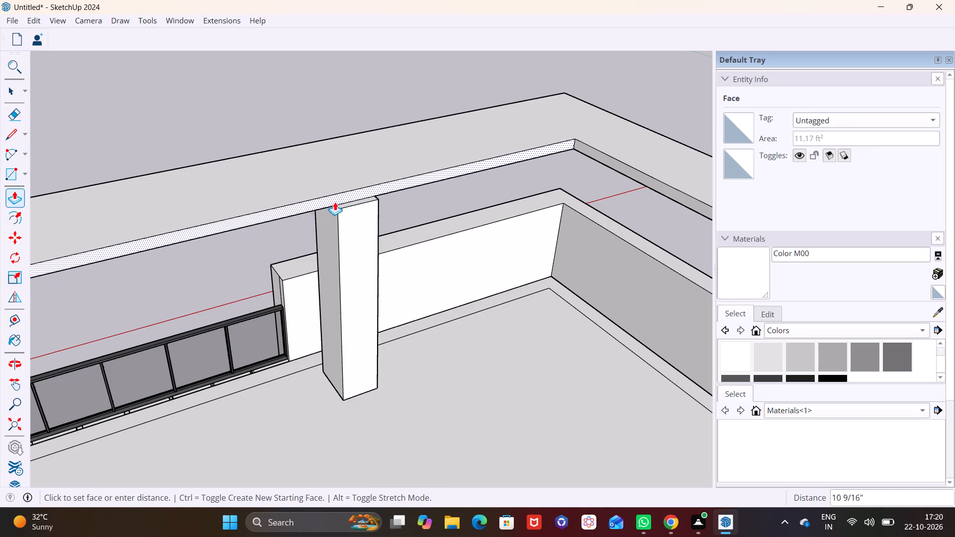
pyautogui.click(329, 191)
pyautogui.click(329, 191)
pyautogui.press('space')
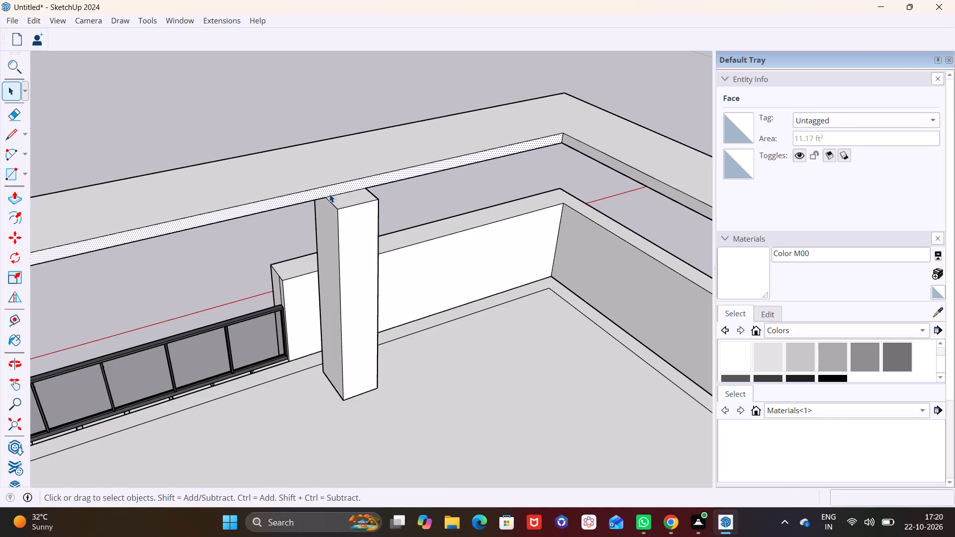
# Push the single pillar's inward-facing side back 1' 2 13/16" to line up with the slab's new inner edge.
pyautogui.click(374, 244)
pyautogui.click(11, 218)
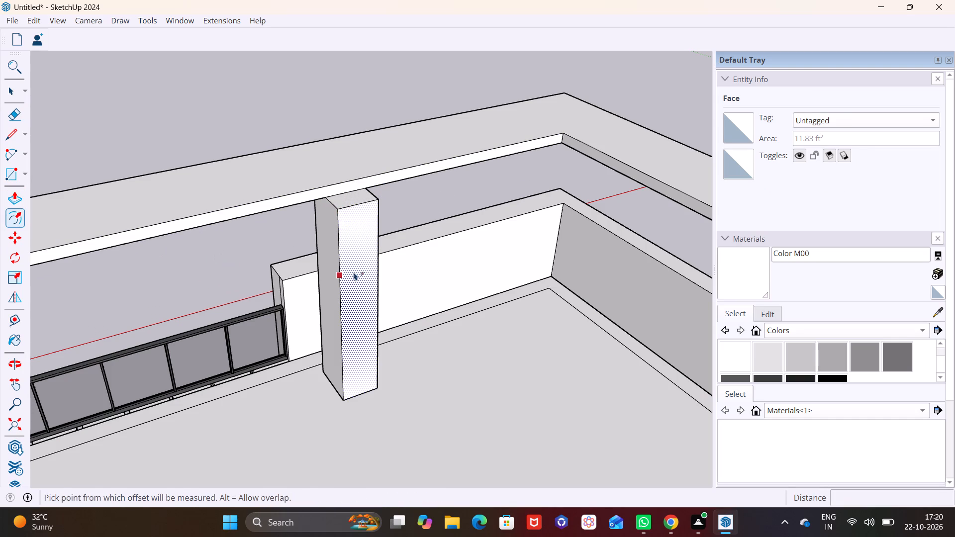
pyautogui.click(16, 194)
pyautogui.click(372, 274)
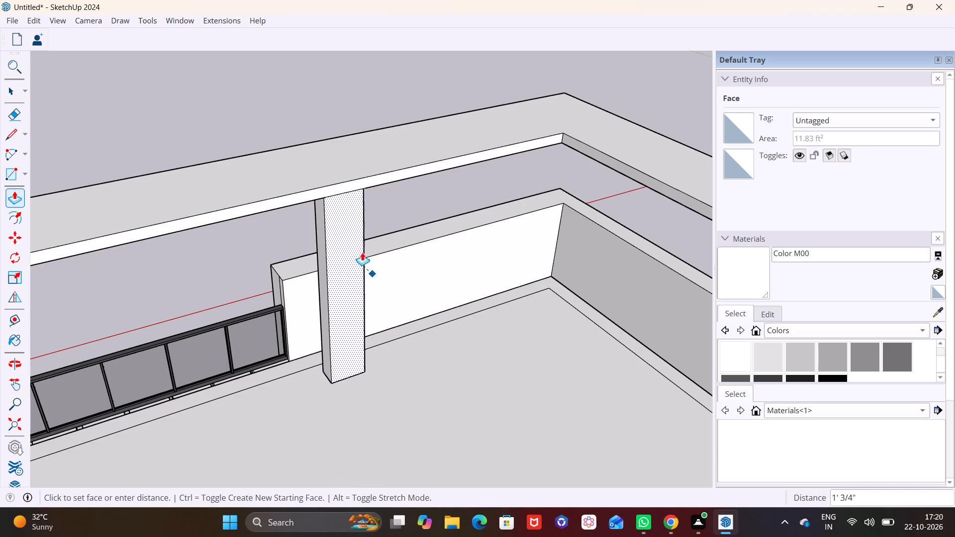
pyautogui.click(362, 252)
# Examine the narrowed L-shaped slab and trimmed pillar from the street side, from above and from across the terrace.
pyautogui.scroll(-7, 352, 294)
pyautogui.moveTo(492, 388); pyautogui.dragTo(340, 361, button='middle')
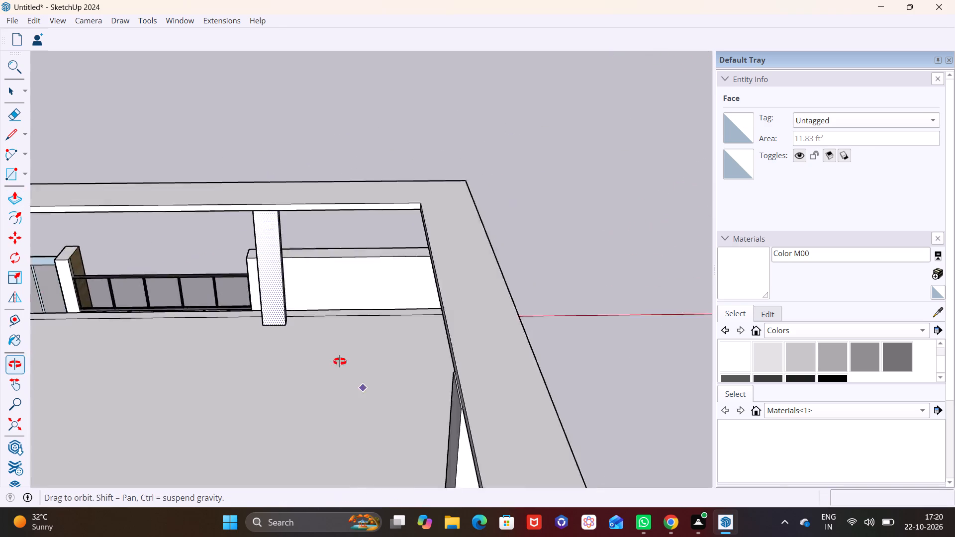
pyautogui.moveTo(340, 361); pyautogui.dragTo(291, 347, button='middle')
pyautogui.scroll(-3, 291, 347)
pyautogui.moveTo(229, 357); pyautogui.dragTo(41, 240, button='middle')
pyautogui.scroll(-2, 211, 70)
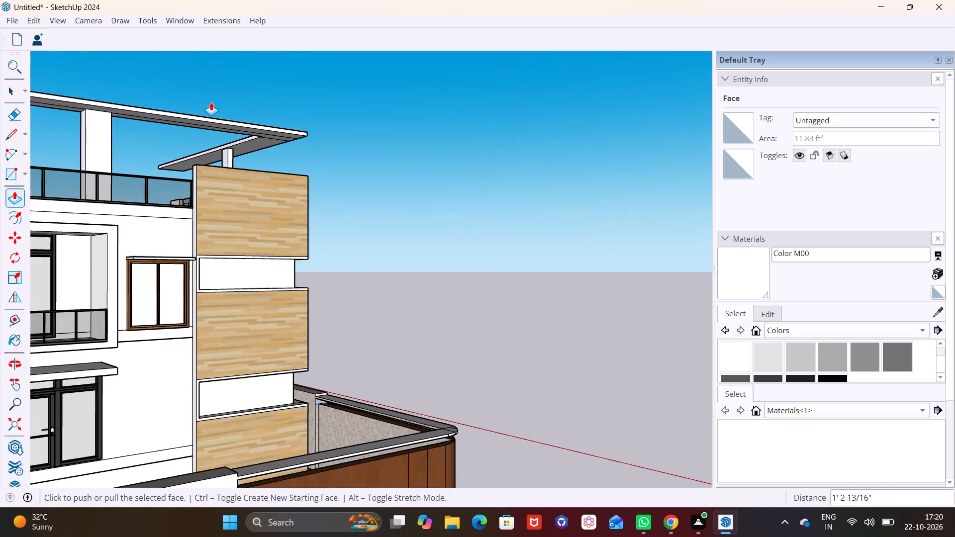
pyautogui.scroll(-3, 211, 102)
pyautogui.moveTo(245, 141); pyautogui.dragTo(224, 282, button='middle')
pyautogui.moveTo(213, 249); pyautogui.dragTo(395, 309, button='middle')
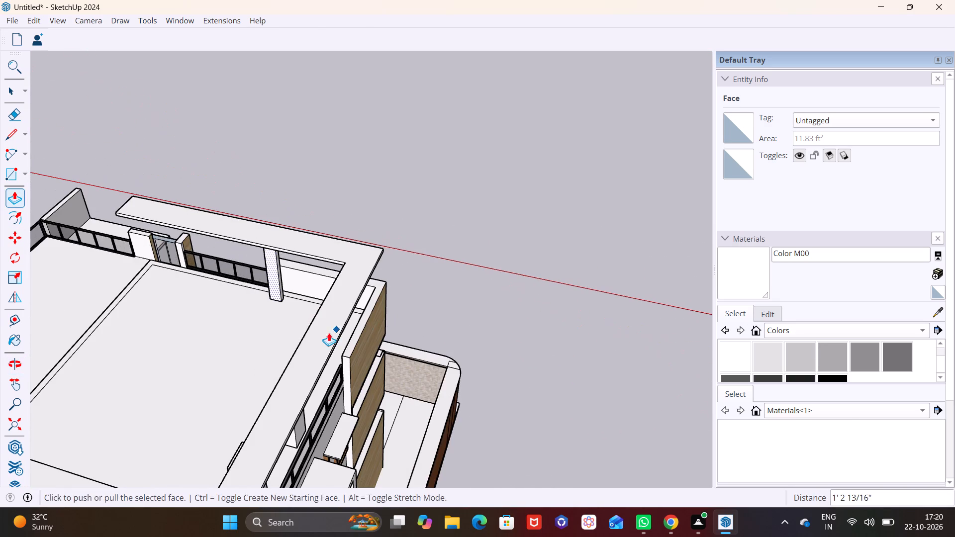
pyautogui.moveTo(287, 347); pyautogui.dragTo(549, 291, button='middle')
pyautogui.keyDown('shift'); pyautogui.moveTo(514, 260); pyautogui.dragTo(371, 284, button='middle'); pyautogui.keyUp('shift')
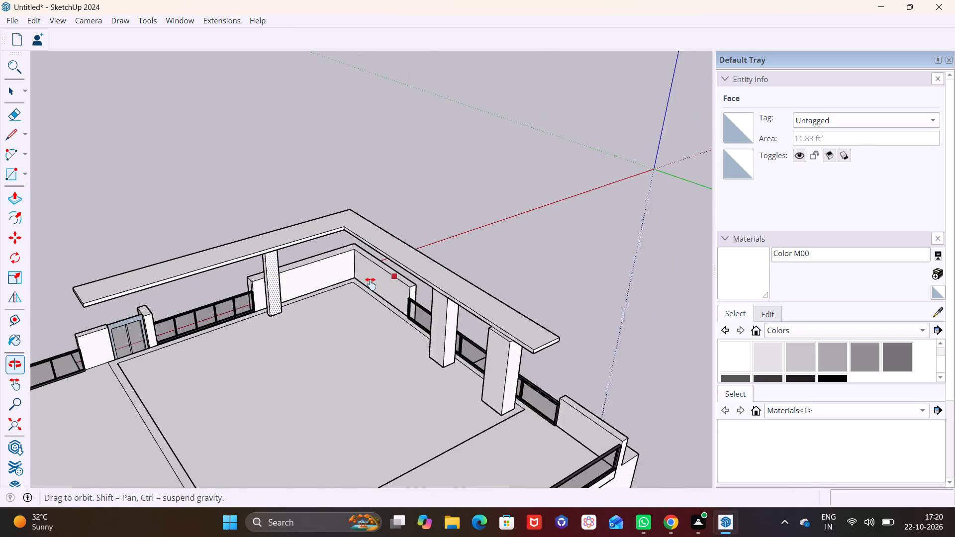
pyautogui.keyDown('shift'); pyautogui.moveTo(371, 284); pyautogui.dragTo(368, 286, button='middle'); pyautogui.keyUp('shift')
pyautogui.moveTo(419, 308); pyautogui.dragTo(565, 247, button='middle')
# Draw a small rectangle of about 35.5 in² on the slab's inner side face near the inner corner, and group it.
pyautogui.scroll(6, 415, 245)
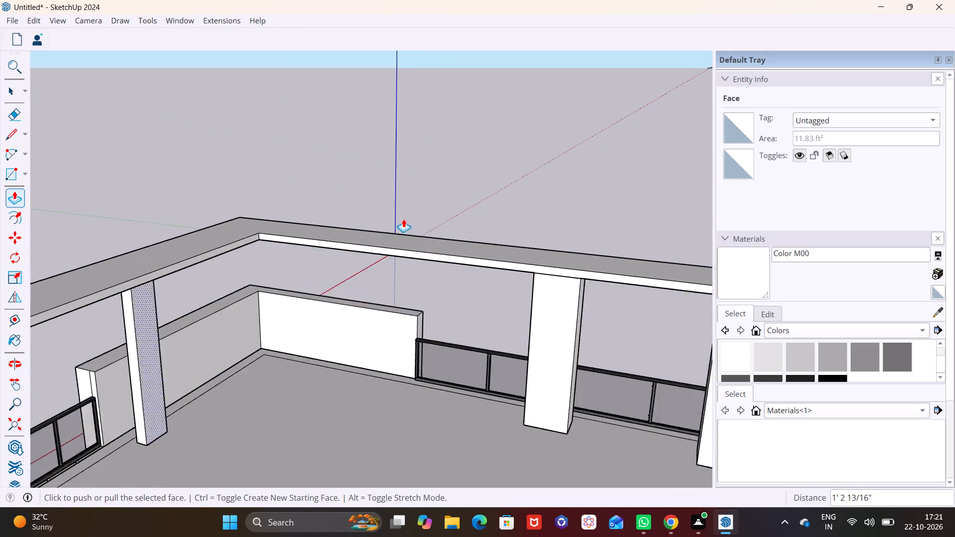
pyautogui.scroll(3, 403, 219)
pyautogui.moveTo(329, 231); pyautogui.dragTo(468, 212, button='middle')
pyautogui.scroll(-2, 279, 267)
pyautogui.keyDown('shift'); pyautogui.moveTo(333, 267); pyautogui.dragTo(382, 242, button='middle'); pyautogui.keyUp('shift')
pyautogui.scroll(2, 227, 230)
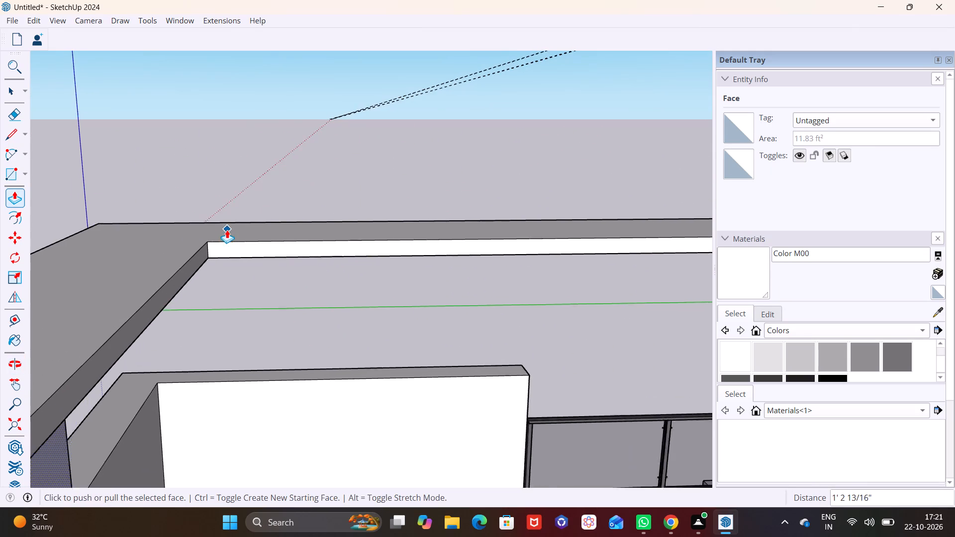
pyautogui.click(25, 172)
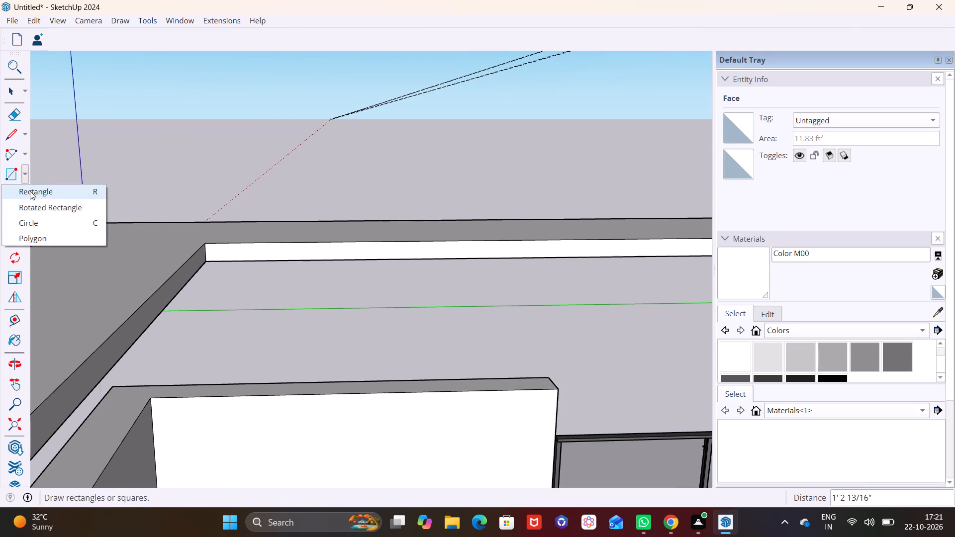
pyautogui.click(30, 191)
pyautogui.click(226, 245)
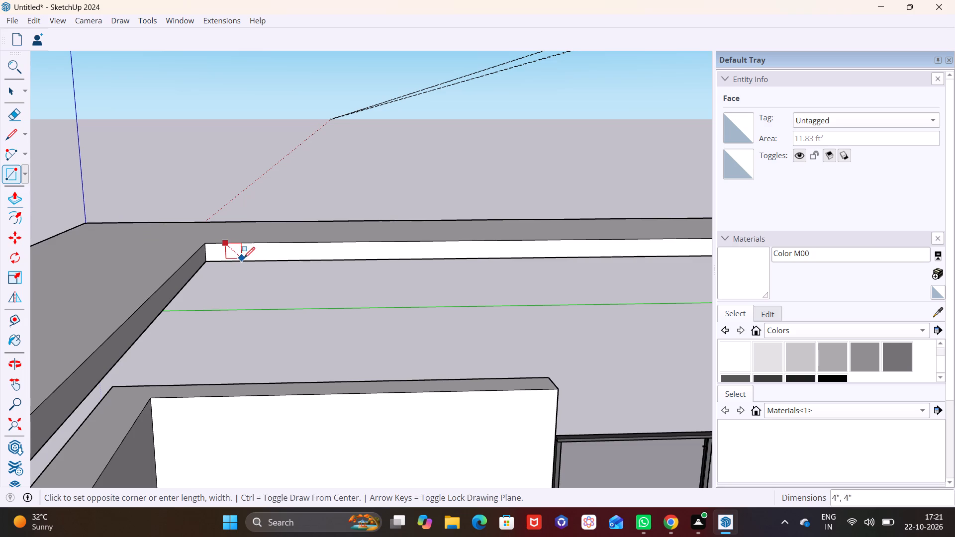
pyautogui.click(257, 260)
pyautogui.press('space')
pyautogui.doubleClick(239, 256)
pyautogui.rightClick(239, 256)
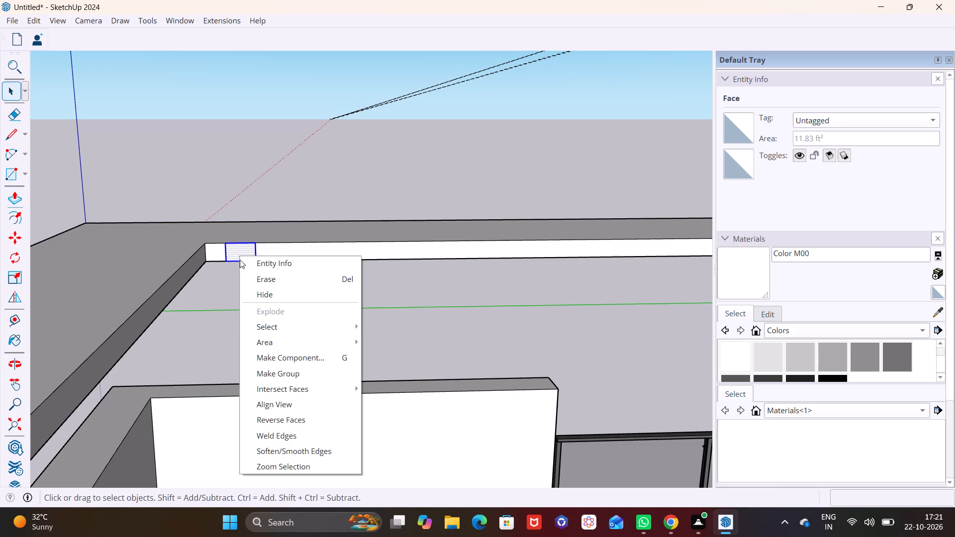
pyautogui.click(274, 369)
# Extrude the rectangle inside its group in successive pulls of 6' 10 7/8", 12' 1 5/16" and the remainder to the slab arm's free end.
pyautogui.tripleClick(231, 255)
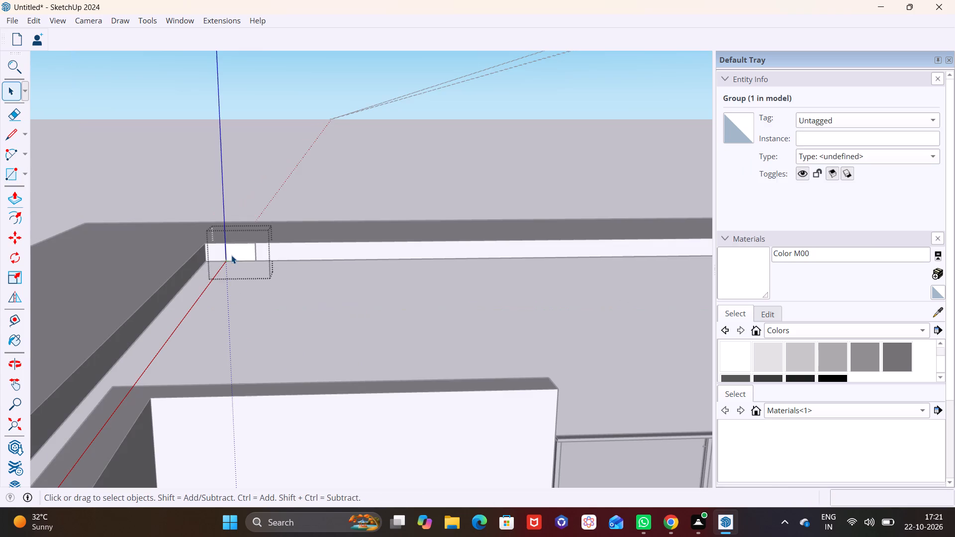
pyautogui.click(242, 255)
pyautogui.click(17, 196)
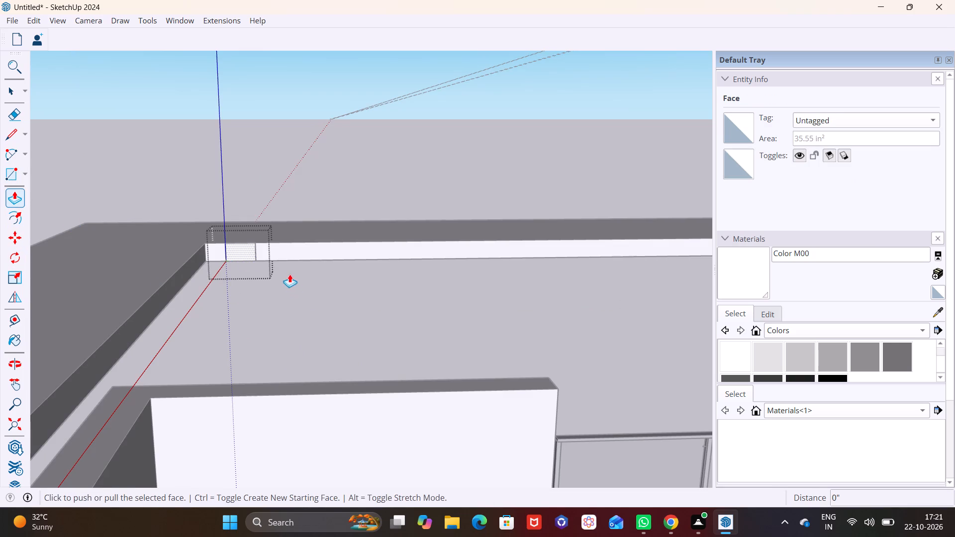
pyautogui.moveTo(243, 251); pyautogui.dragTo(192, 373)
pyautogui.scroll(-11, 192, 373)
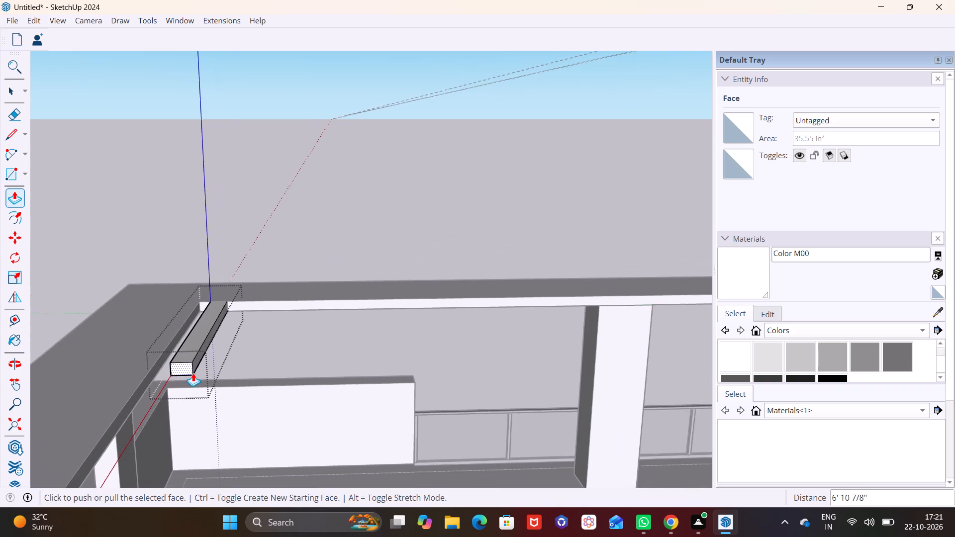
pyautogui.keyDown('shift'); pyautogui.moveTo(170, 389); pyautogui.dragTo(303, 201, button='middle'); pyautogui.keyUp('shift')
pyautogui.keyDown('shift'); pyautogui.scroll(-1, 303, 201); pyautogui.keyUp('shift')
pyautogui.moveTo(353, 166); pyautogui.dragTo(304, 212, button='middle')
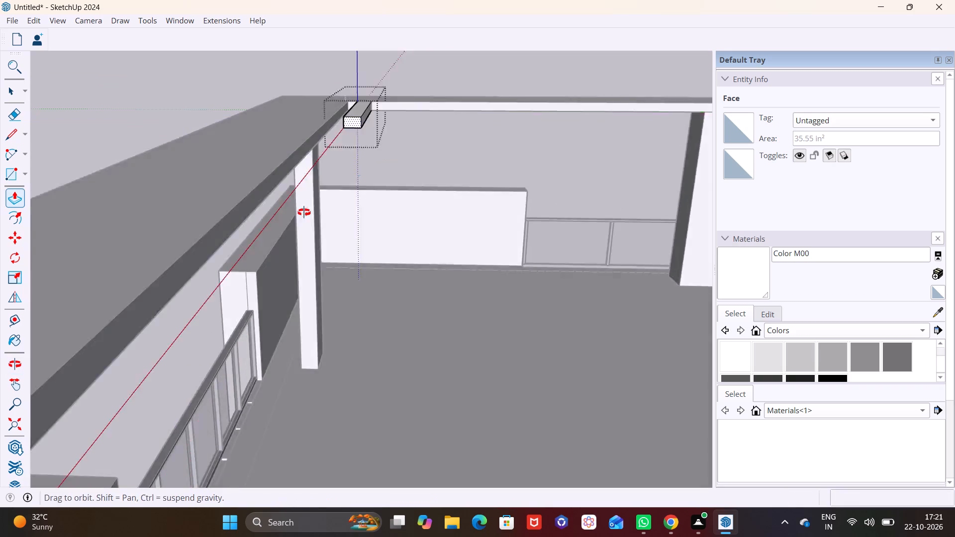
pyautogui.moveTo(304, 212); pyautogui.dragTo(265, 243, button='middle')
pyautogui.moveTo(326, 151); pyautogui.dragTo(151, 350)
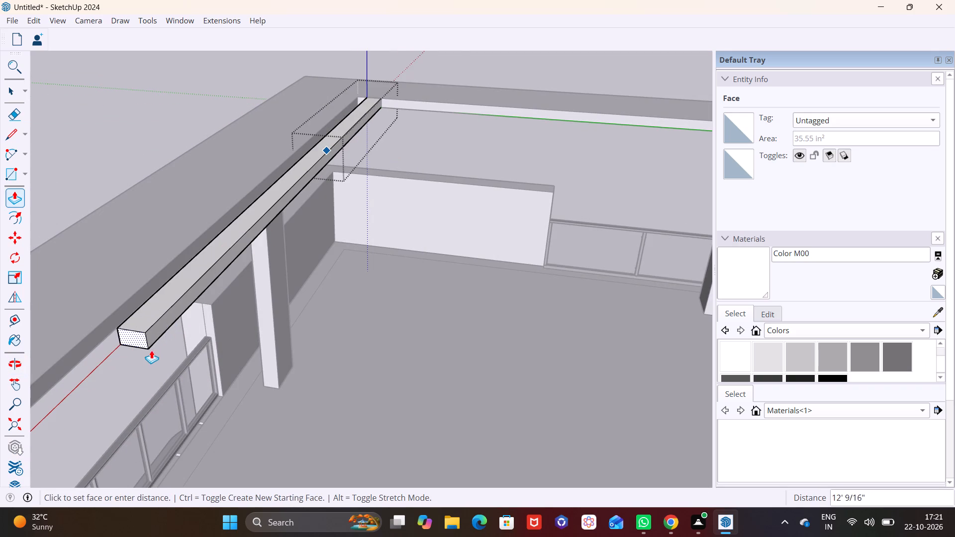
pyautogui.moveTo(151, 350); pyautogui.dragTo(148, 351)
pyautogui.scroll(-8, 140, 352)
pyautogui.keyDown('shift'); pyautogui.moveTo(140, 352); pyautogui.dragTo(286, 250, button='middle'); pyautogui.keyUp('shift')
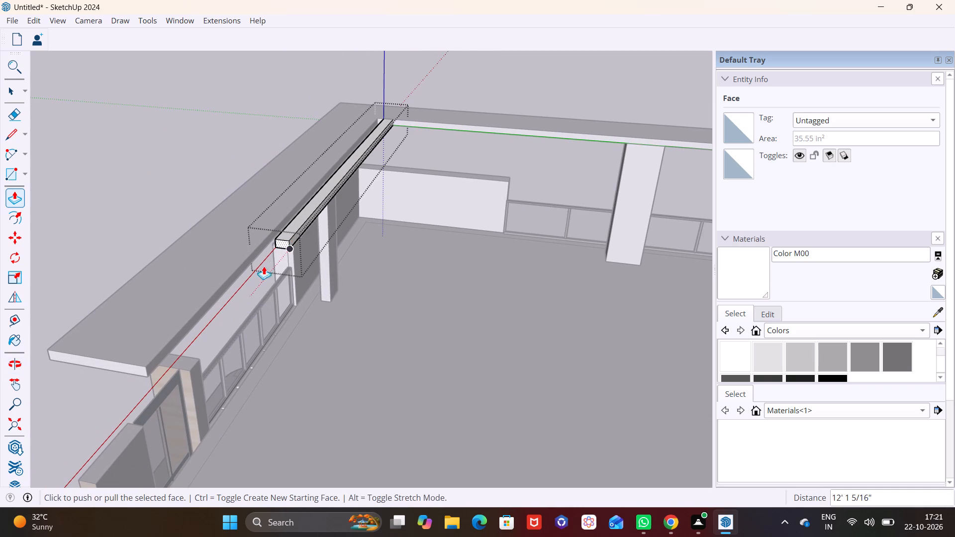
pyautogui.moveTo(286, 241); pyautogui.dragTo(148, 359)
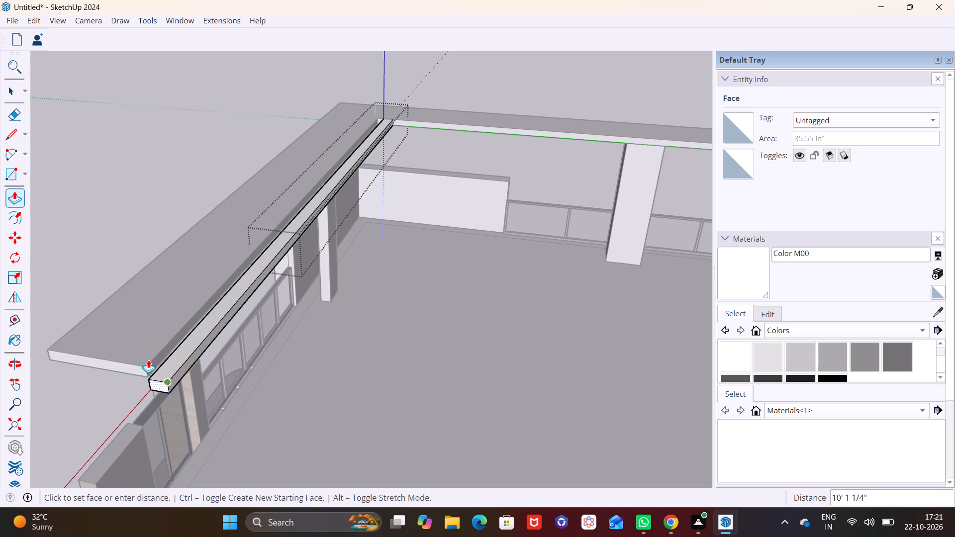
pyautogui.moveTo(148, 359); pyautogui.dragTo(154, 355)
pyautogui.click(154, 355)
pyautogui.press('space')
pyautogui.click(322, 367)
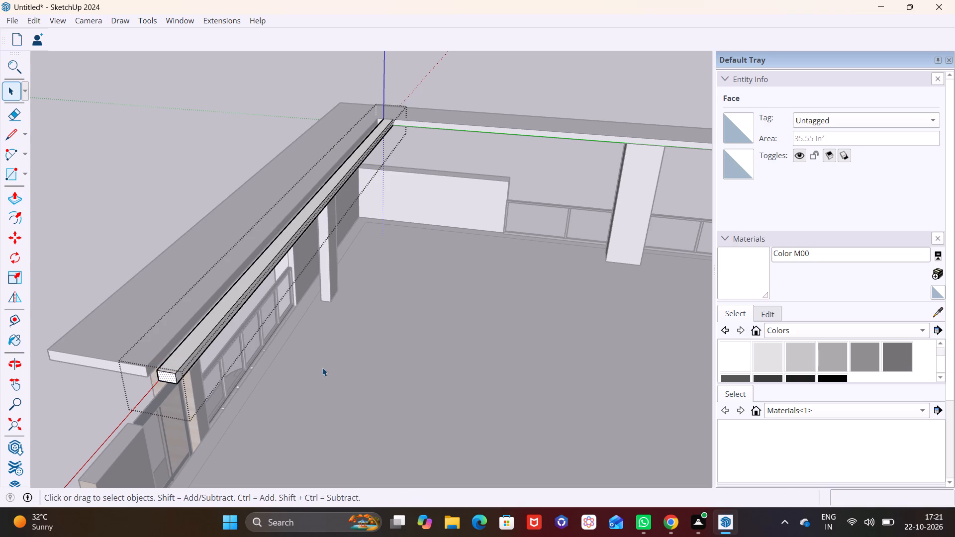
# Copy the beam group 1' along the slab's inner edge and repeat that copy 15 times.
pyautogui.scroll(6, 374, 96)
pyautogui.click(439, 286)
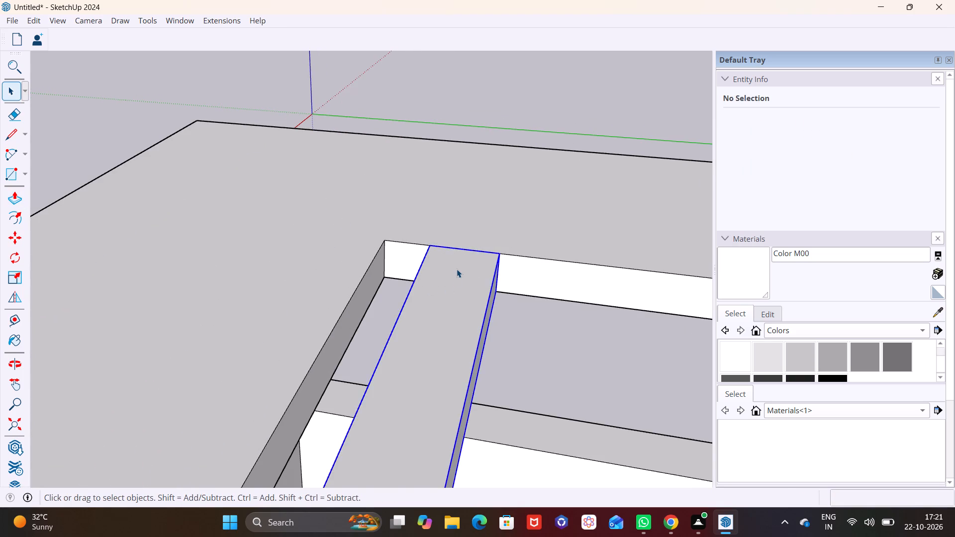
pyautogui.scroll(-14, 457, 269)
pyautogui.keyDown('shift'); pyautogui.moveTo(459, 269); pyautogui.dragTo(402, 161, button='middle'); pyautogui.keyUp('shift')
pyautogui.moveTo(411, 197); pyautogui.dragTo(451, 326, button='middle')
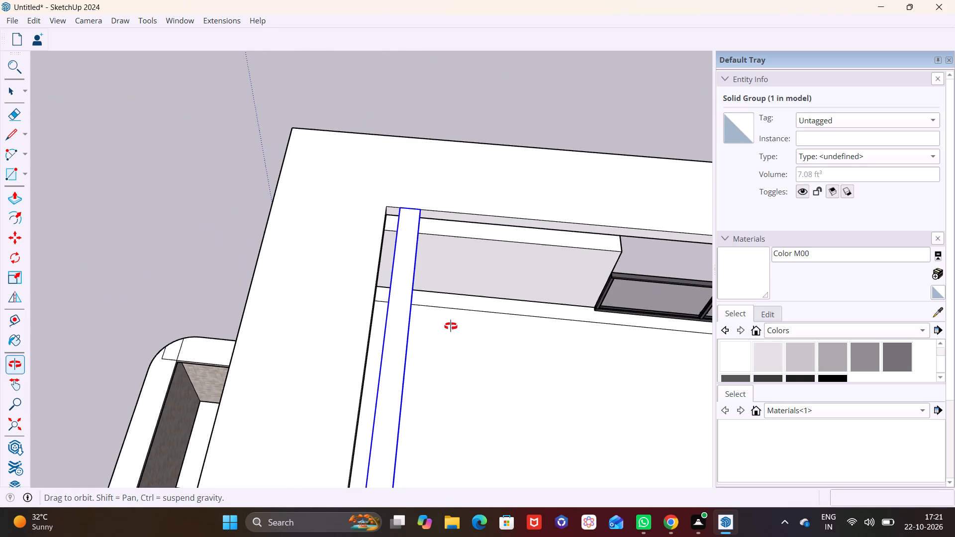
pyautogui.moveTo(451, 326); pyautogui.dragTo(451, 327, button='middle')
pyautogui.press('m')
pyautogui.click(401, 209)
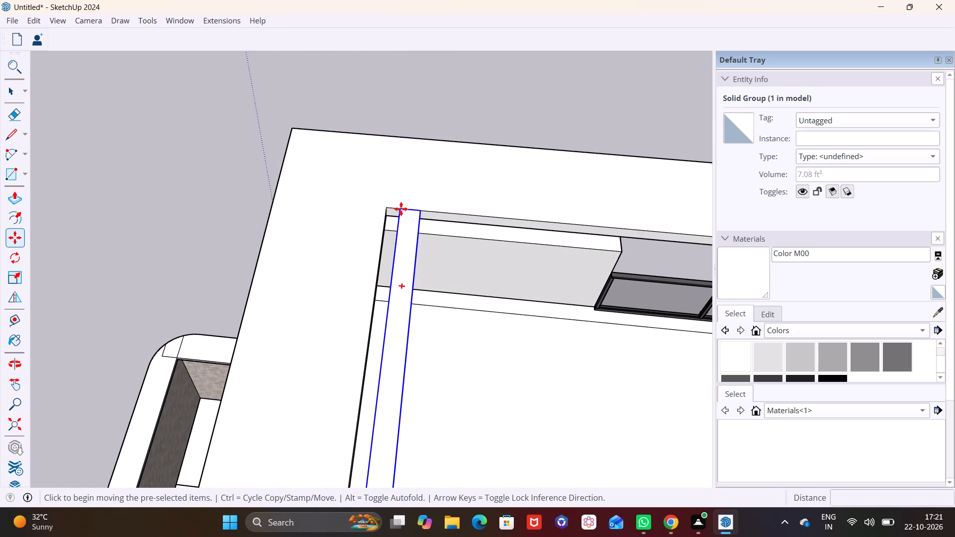
pyautogui.click(428, 209)
pyautogui.write('*15')
pyautogui.press('Return')
pyautogui.press('space')
pyautogui.click(361, 181)
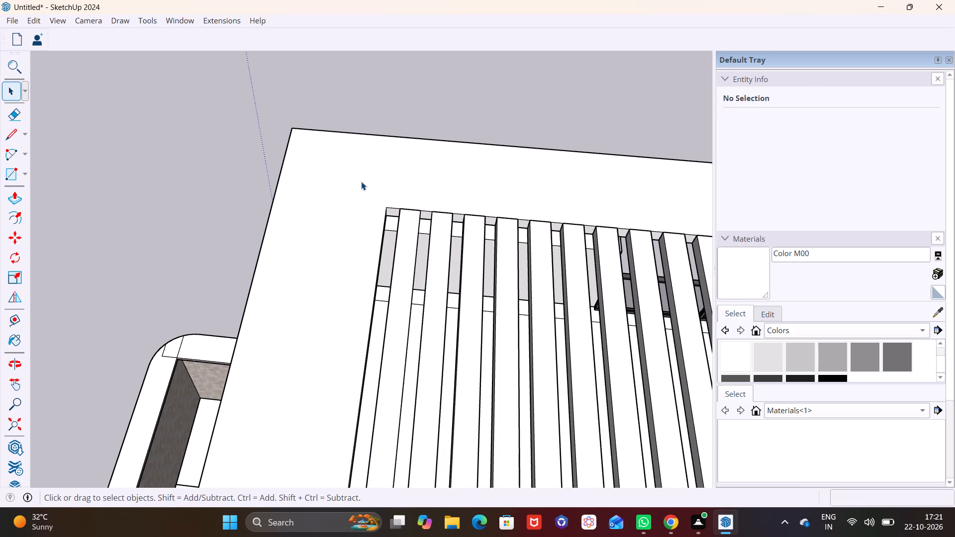
# Copy the last beam 1' farther along the slab's inner edge and repeat that copy 10 times.
pyautogui.scroll(-11, 372, 188)
pyautogui.keyDown('shift'); pyautogui.moveTo(423, 283); pyautogui.dragTo(176, 265, button='middle'); pyautogui.keyUp('shift')
pyautogui.scroll(7, 366, 239)
pyautogui.click(331, 248)
pyautogui.scroll(4, 331, 248)
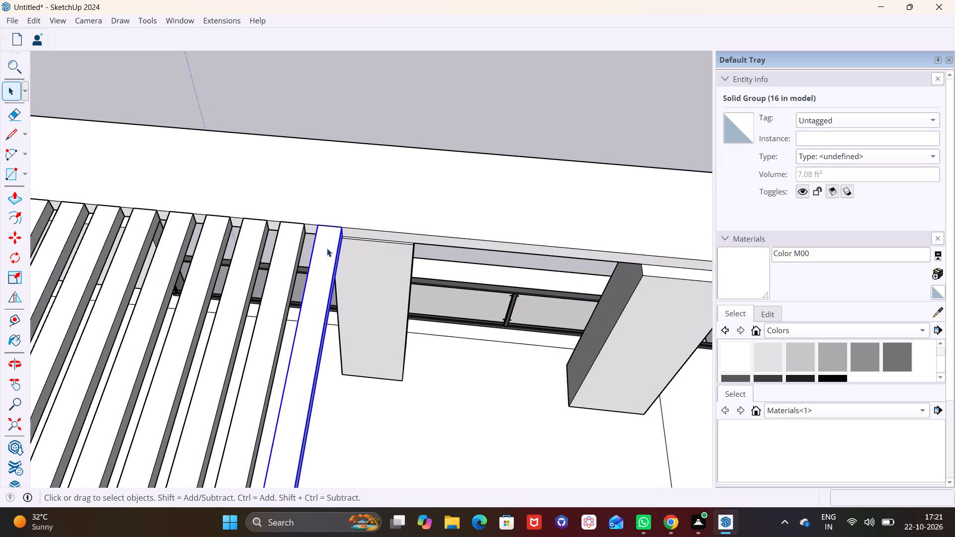
pyautogui.press('m')
pyautogui.click(318, 228)
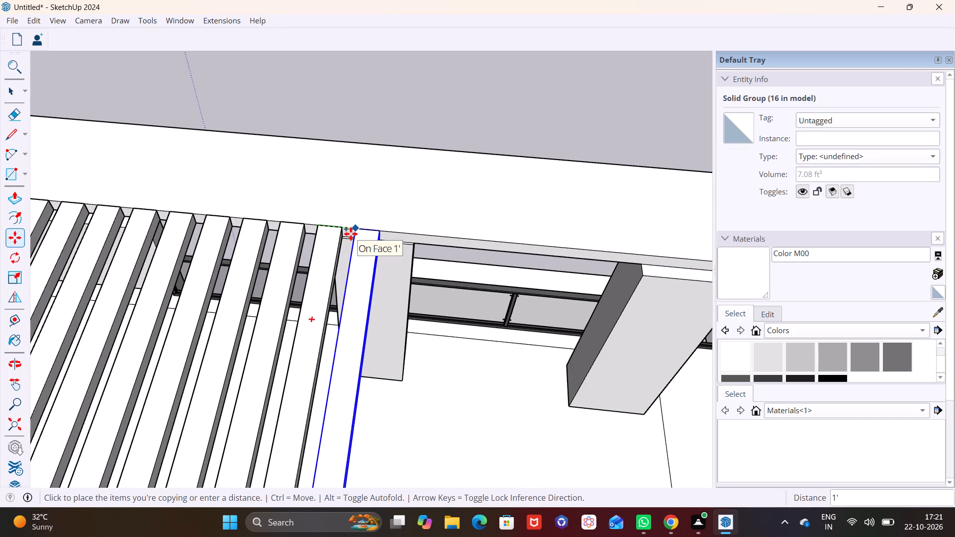
pyautogui.click(351, 234)
pyautogui.write('*10')
pyautogui.press('Return')
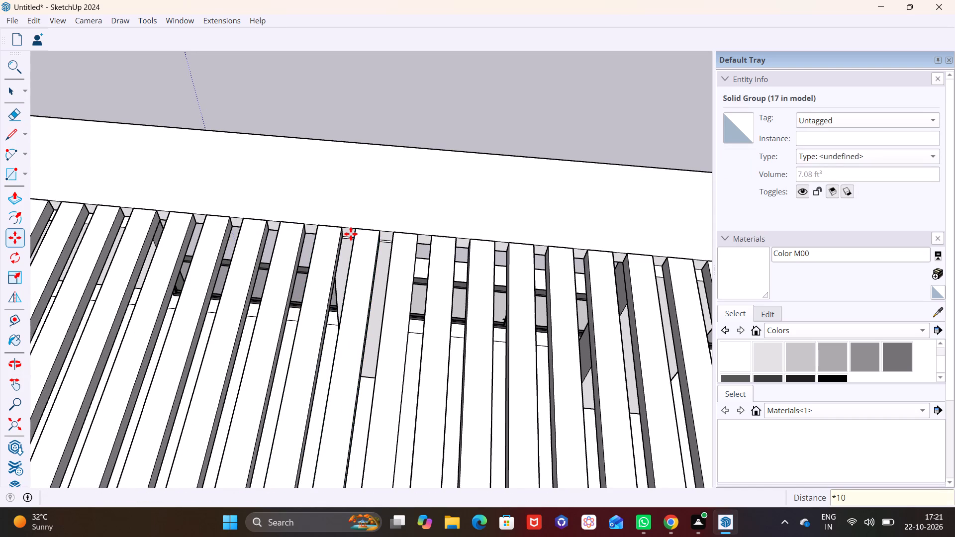
pyautogui.press('space')
pyautogui.click(366, 218)
# Add three more beam copies, each about 9 3/8" beyond the previous one, to fill the remaining gap to the slab's free end.
pyautogui.scroll(1, 366, 218)
pyautogui.scroll(-7, 365, 219)
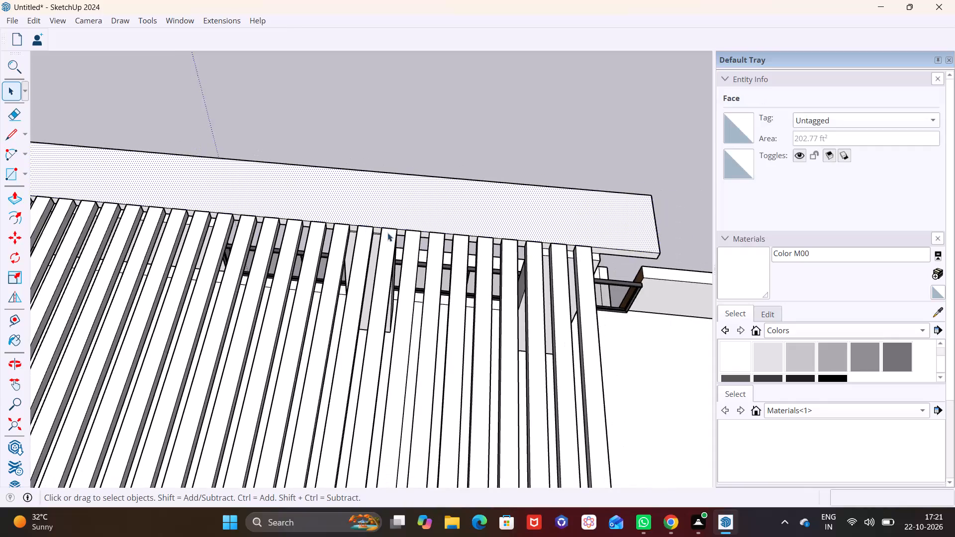
pyautogui.scroll(6, 533, 251)
pyautogui.keyDown('shift'); pyautogui.moveTo(550, 256); pyautogui.dragTo(351, 224, button='middle'); pyautogui.keyUp('shift')
pyautogui.scroll(5, 353, 223)
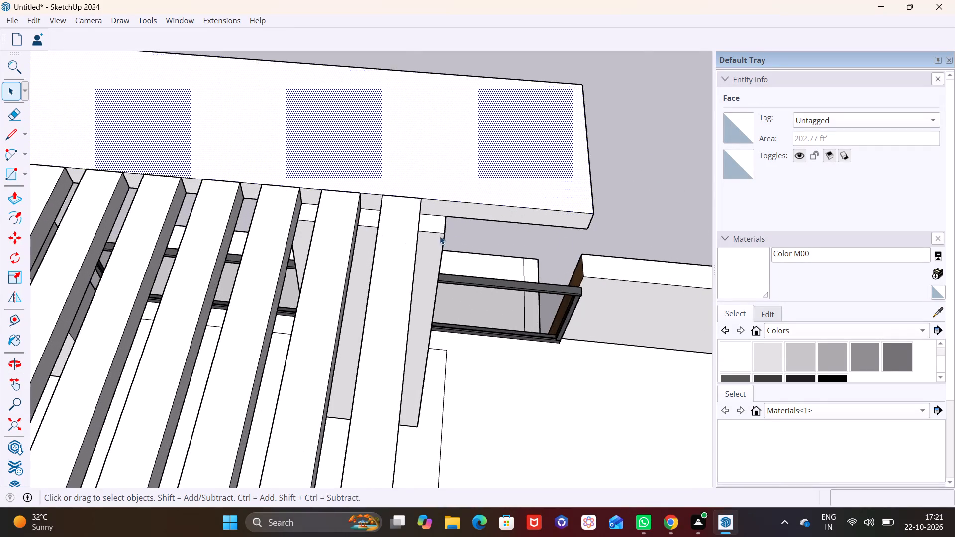
pyautogui.click(385, 225)
pyautogui.press('m')
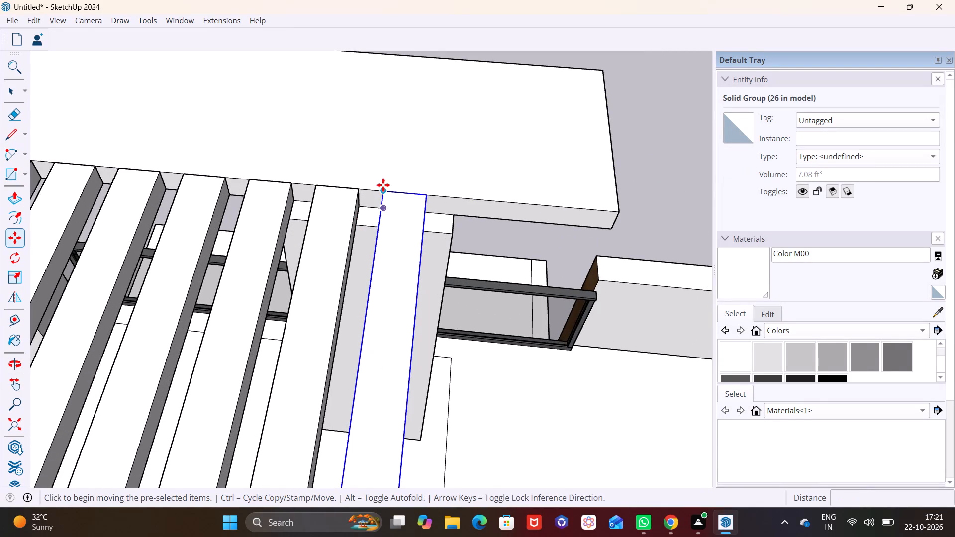
pyautogui.click(380, 188)
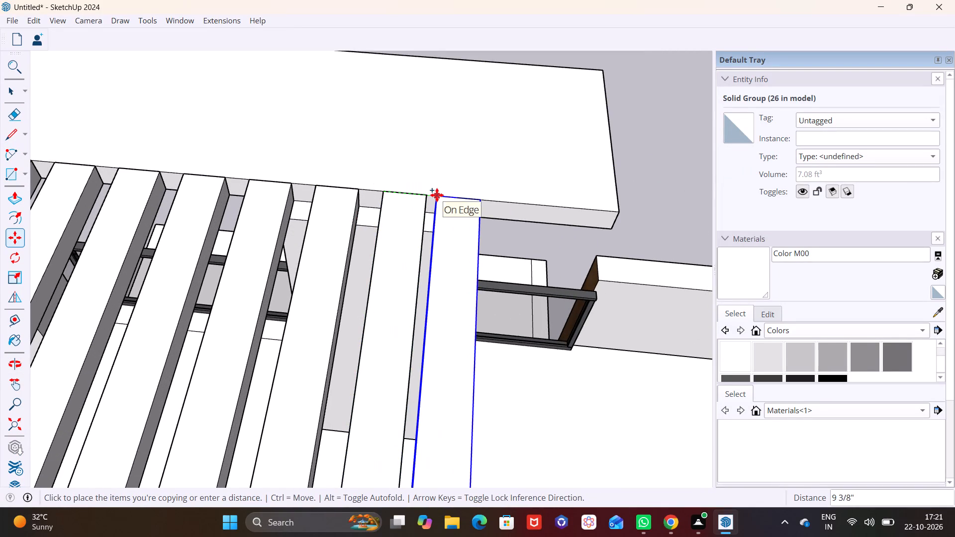
pyautogui.click(439, 196)
pyautogui.click(438, 195)
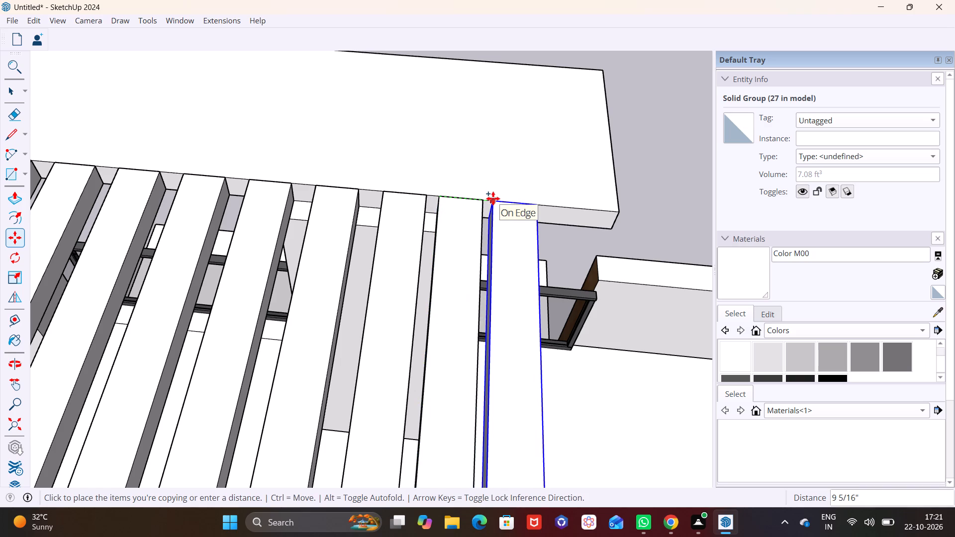
pyautogui.click(494, 198)
pyautogui.click(493, 200)
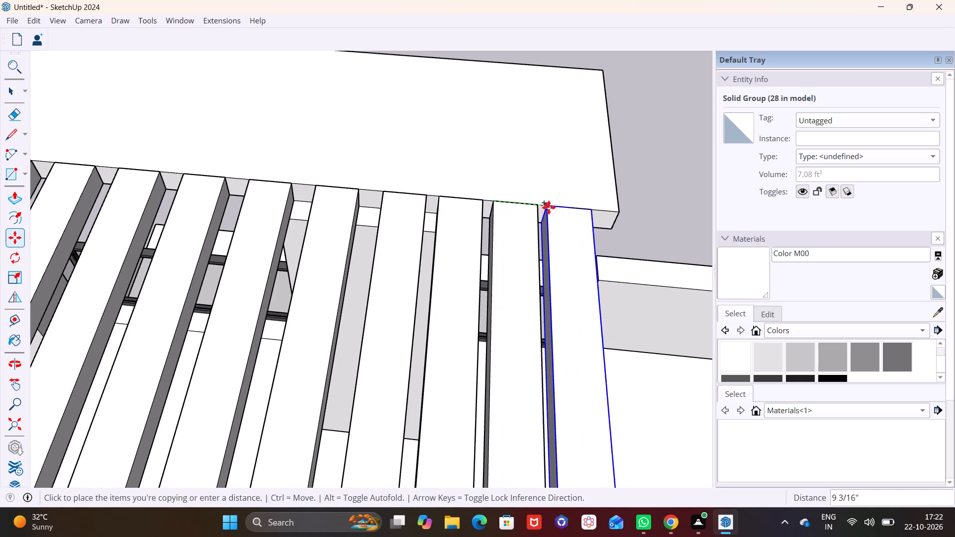
pyautogui.click(549, 207)
pyautogui.press('space')
pyautogui.click(656, 245)
# Examine the beam-filled pergola from above, from across the terrace and from the street corner of the house.
pyautogui.scroll(-4, 657, 241)
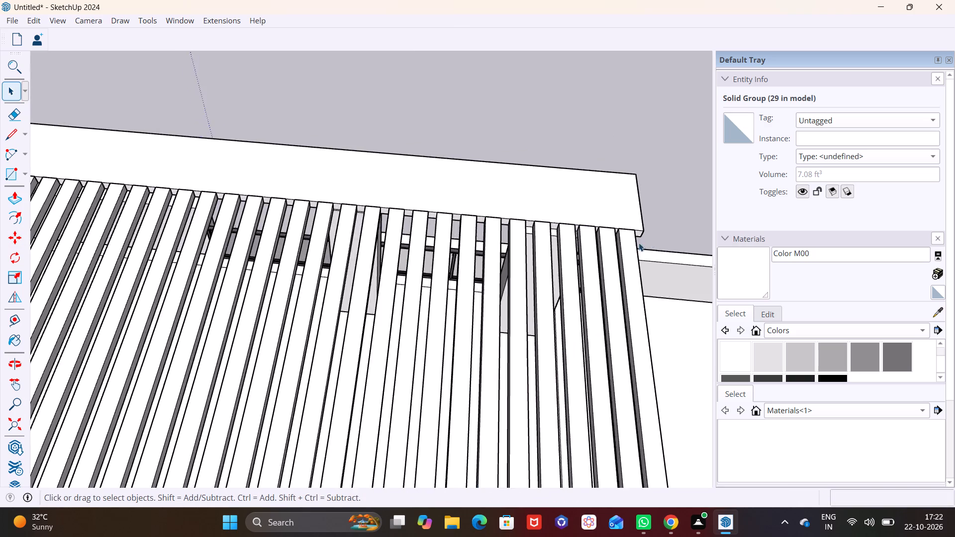
pyautogui.scroll(-9, 639, 243)
pyautogui.moveTo(531, 255); pyautogui.dragTo(377, 162, button='middle')
pyautogui.scroll(-4, 460, 211)
pyautogui.moveTo(532, 273); pyautogui.dragTo(149, 273, button='middle')
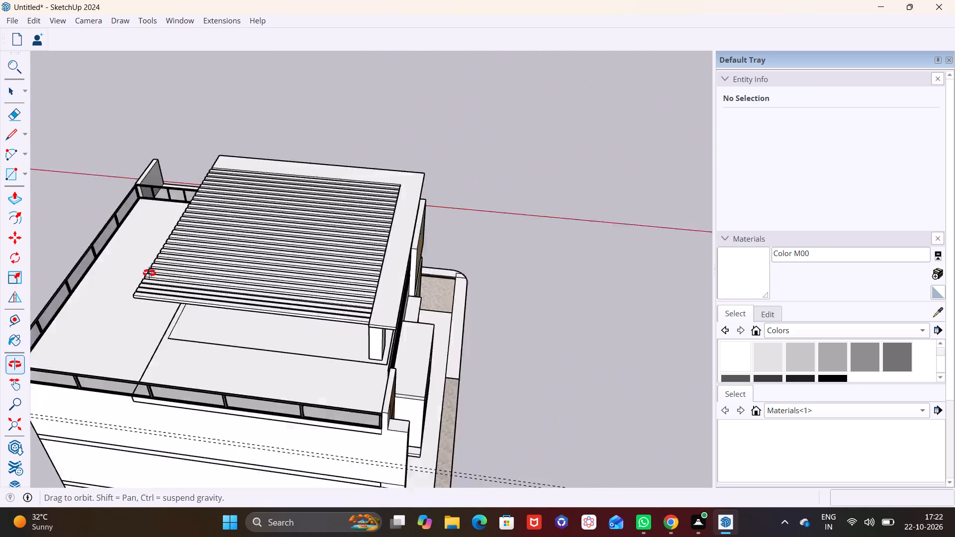
pyautogui.moveTo(149, 273); pyautogui.dragTo(116, 257, button='middle')
pyautogui.moveTo(199, 263); pyautogui.dragTo(161, 133, button='middle')
pyautogui.moveTo(275, 230); pyautogui.dragTo(73, 193, button='middle')
pyautogui.moveTo(410, 251); pyautogui.dragTo(174, 269, button='middle')
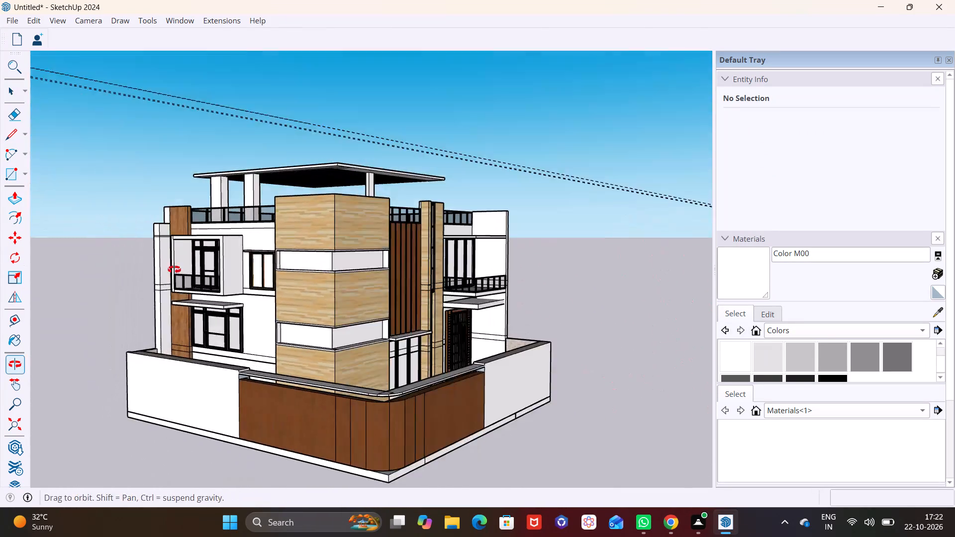
pyautogui.moveTo(174, 269); pyautogui.dragTo(178, 253, button='middle')
pyautogui.scroll(2, 328, 163)
pyautogui.moveTo(334, 237); pyautogui.dragTo(297, 294, button='middle')
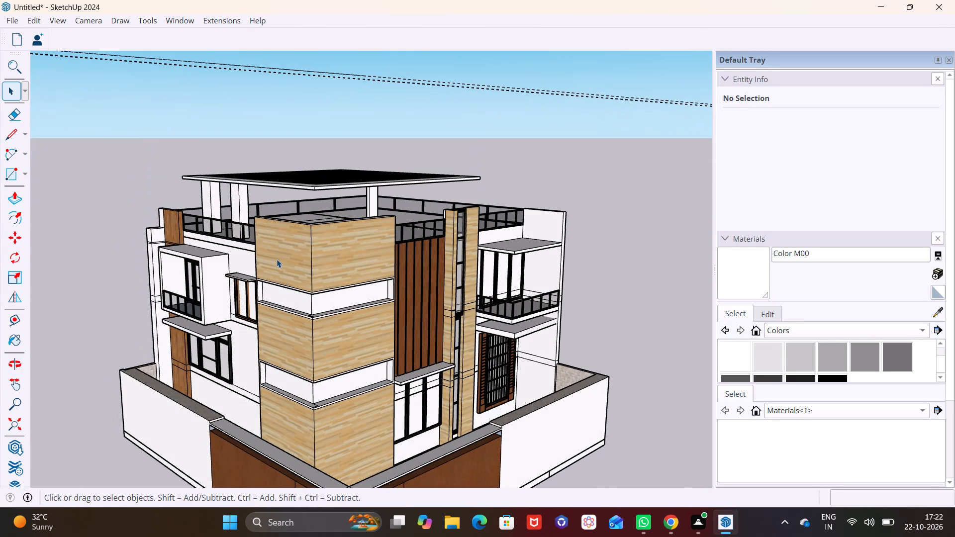
pyautogui.moveTo(283, 250); pyautogui.dragTo(349, 224, button='middle')
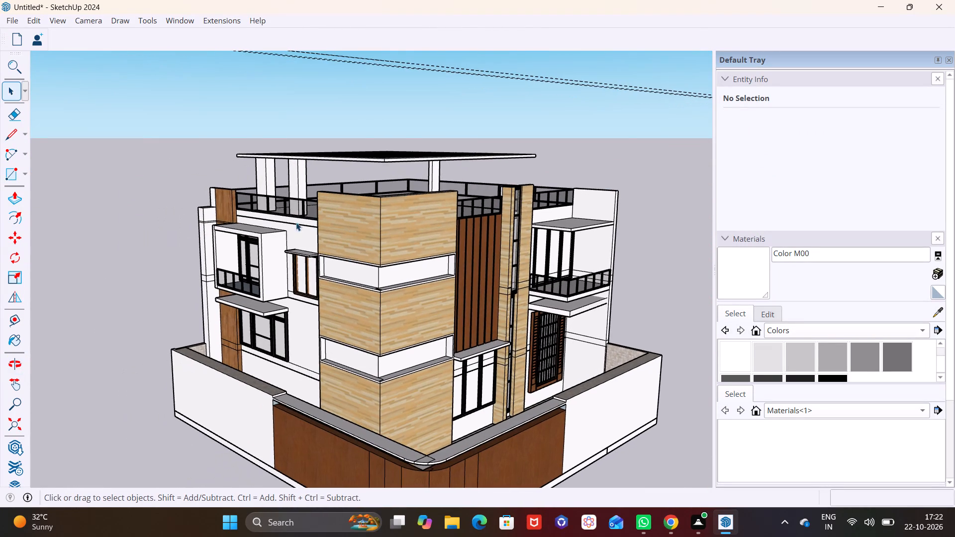
# Scale the roof terrace's Ver Glass Railing shorter, pulling its end at the wood-clad wall back to the nearest pillar.
pyautogui.scroll(6, 300, 214)
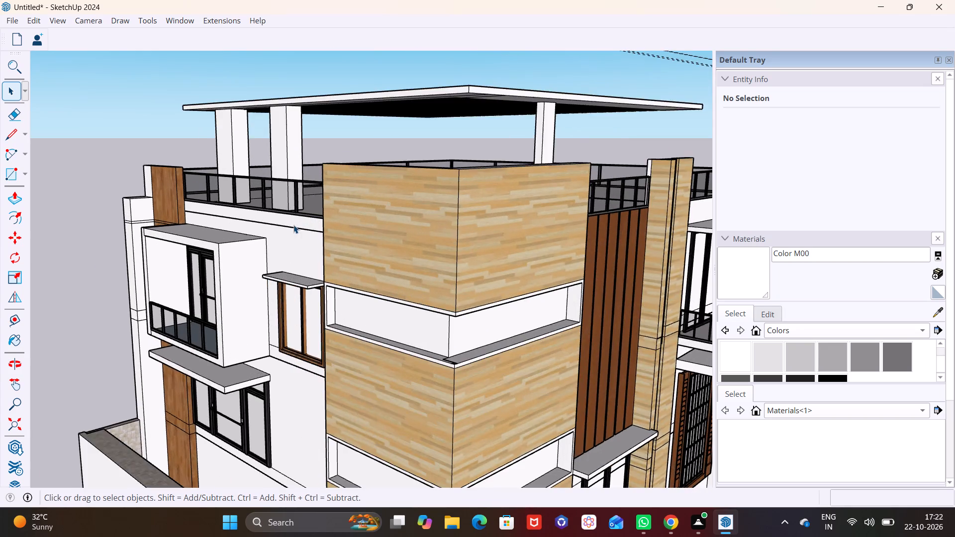
pyautogui.scroll(2, 293, 225)
pyautogui.moveTo(311, 229); pyautogui.dragTo(466, 257, button='middle')
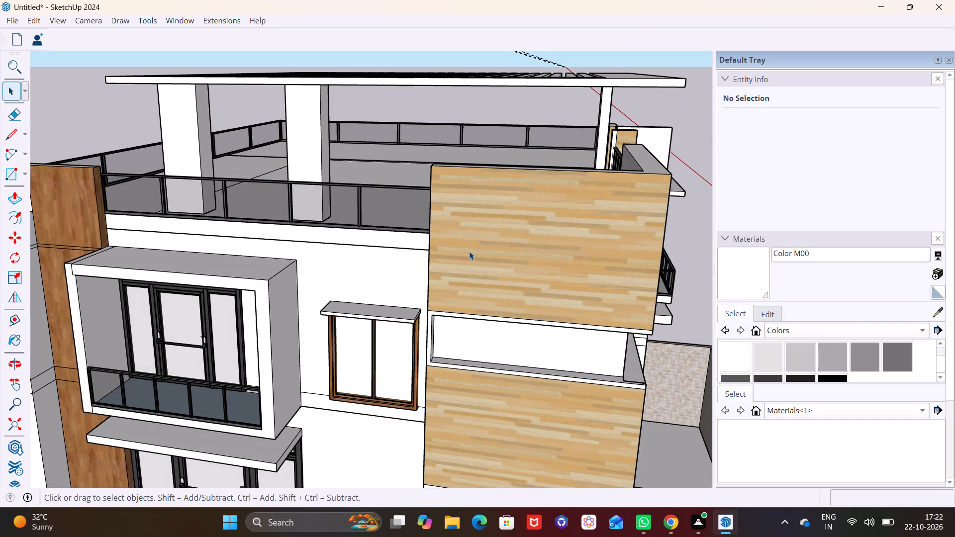
pyautogui.scroll(4, 326, 220)
pyautogui.moveTo(341, 224); pyautogui.dragTo(418, 235, button='middle')
pyautogui.scroll(1, 418, 235)
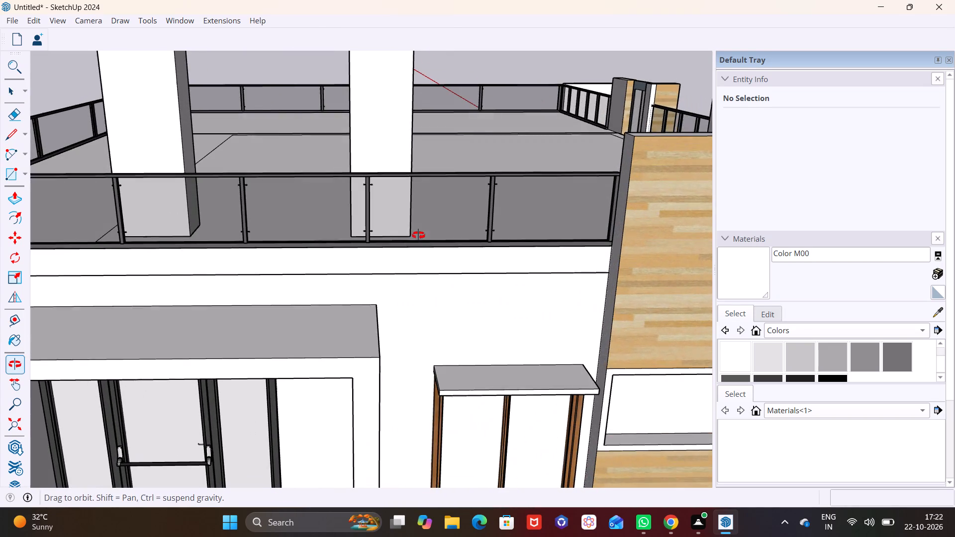
pyautogui.moveTo(418, 235); pyautogui.dragTo(418, 235, button='middle')
pyautogui.click(370, 220)
pyautogui.click(13, 275)
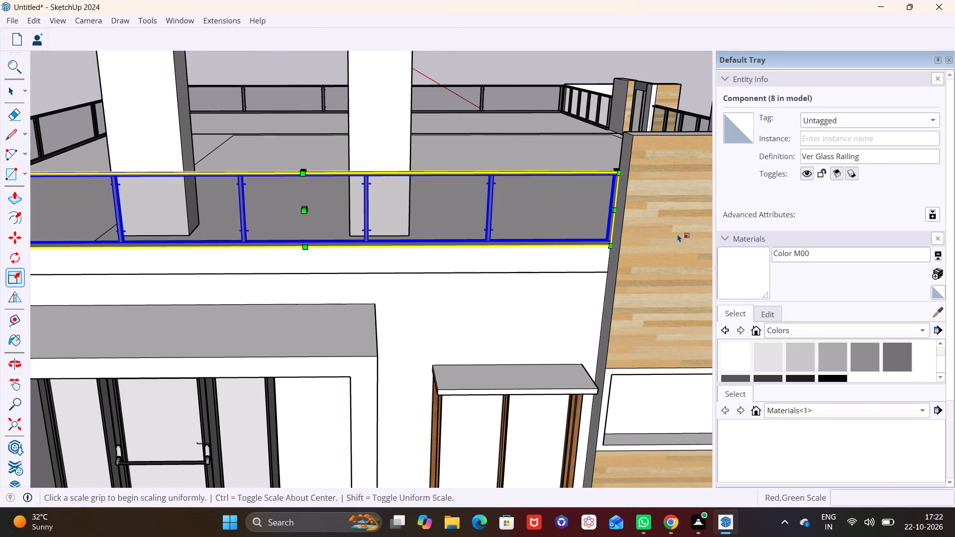
pyautogui.moveTo(615, 209); pyautogui.dragTo(495, 211)
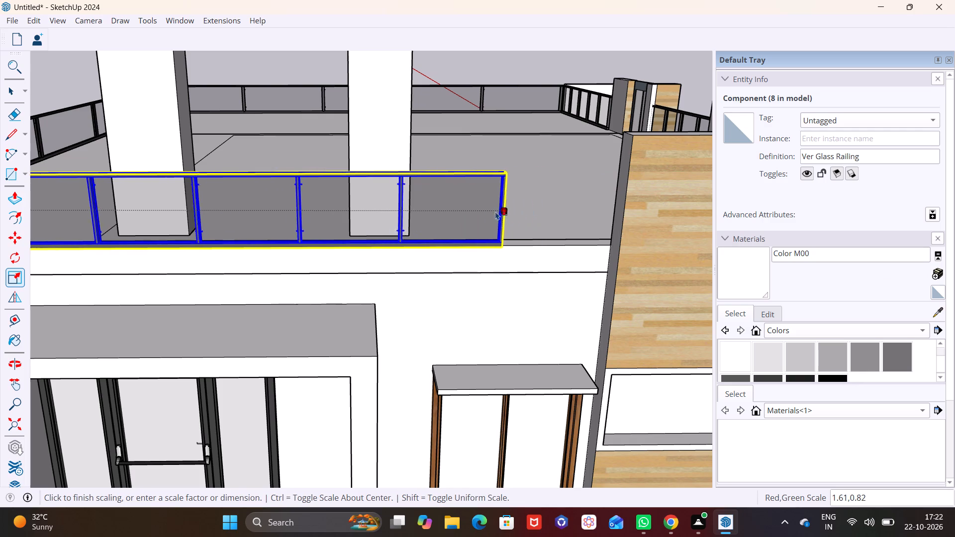
pyautogui.moveTo(495, 211); pyautogui.dragTo(410, 214)
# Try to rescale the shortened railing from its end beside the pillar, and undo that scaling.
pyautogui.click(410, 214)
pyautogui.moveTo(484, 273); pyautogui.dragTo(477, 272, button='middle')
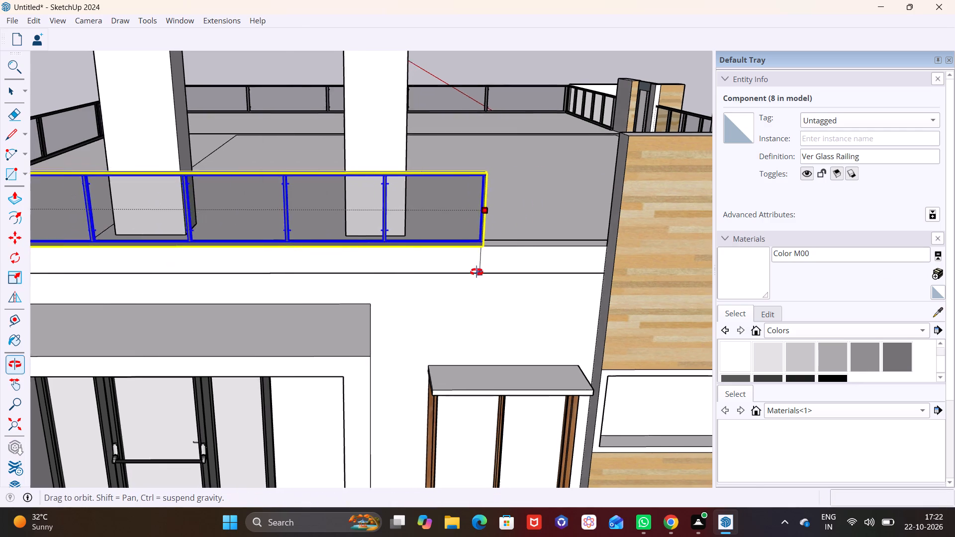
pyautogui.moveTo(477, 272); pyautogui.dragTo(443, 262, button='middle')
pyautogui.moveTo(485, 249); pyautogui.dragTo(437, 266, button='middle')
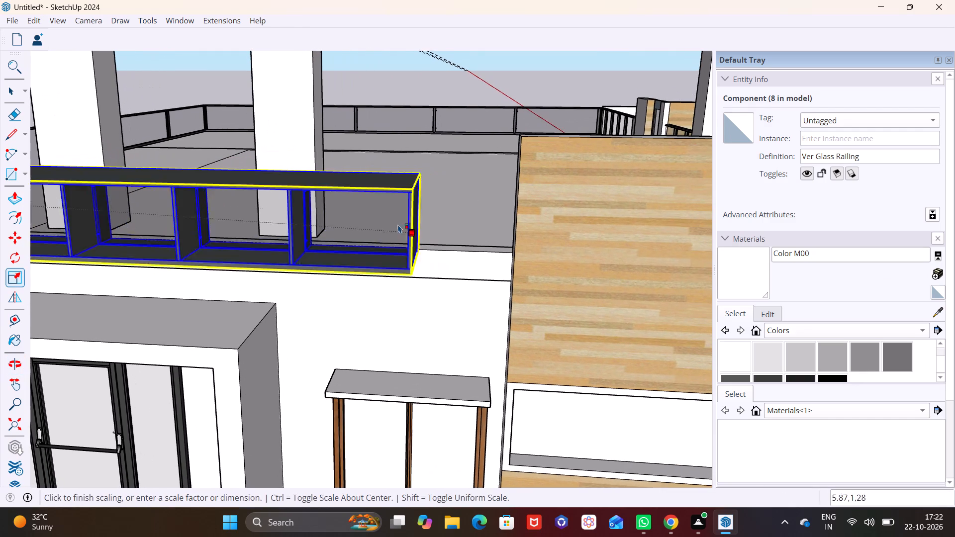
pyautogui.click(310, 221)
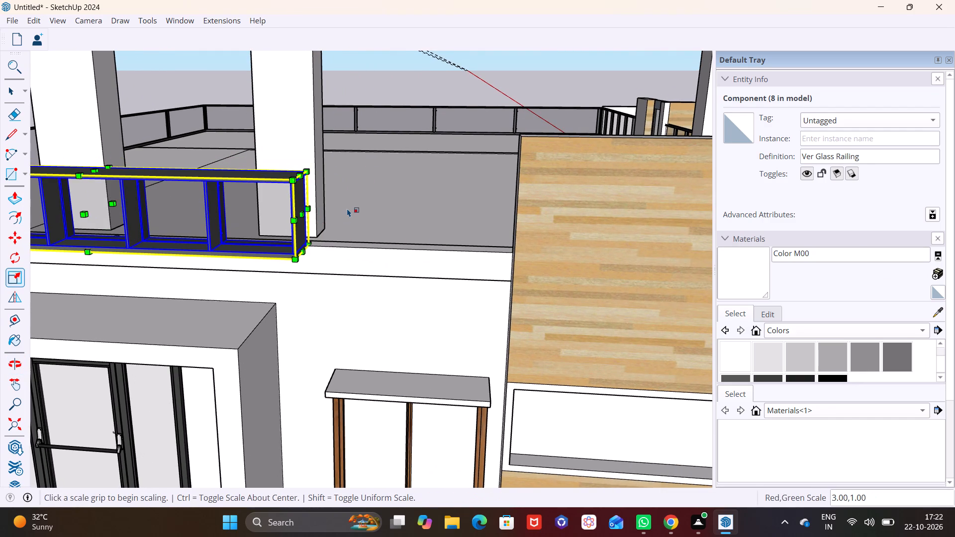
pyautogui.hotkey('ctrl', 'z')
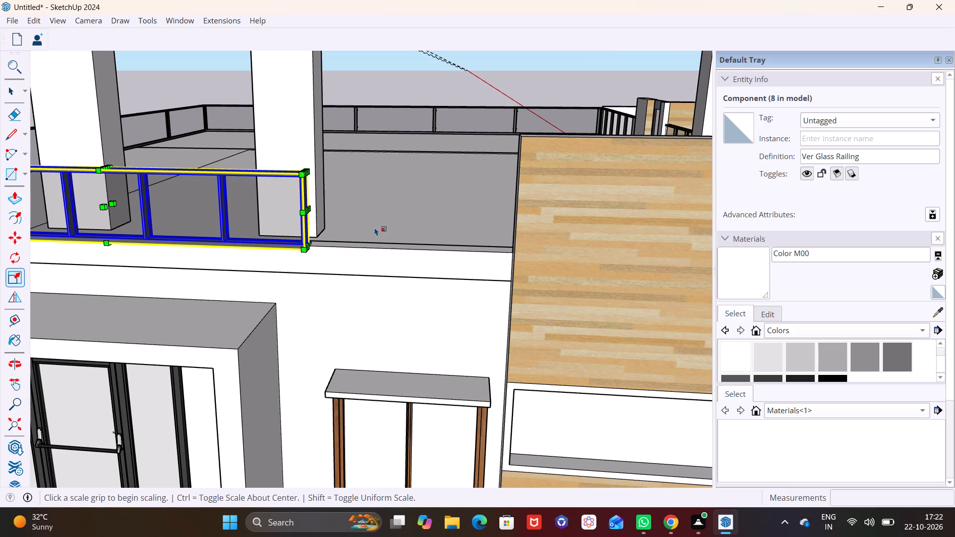
# Draw a rectangle about 5' 11 9/16" by 9" on top of the parapet, between the railing's shortened end and the wood-clad wall.
pyautogui.keyDown('shift'); pyautogui.moveTo(375, 227); pyautogui.dragTo(349, 289, button='middle'); pyautogui.keyUp('shift')
pyautogui.moveTo(363, 270); pyautogui.dragTo(360, 276, button='middle')
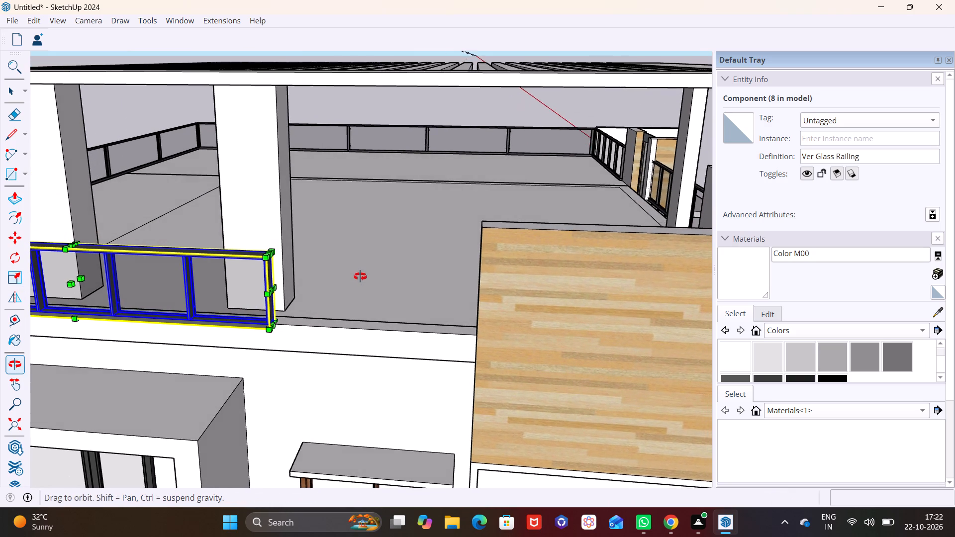
pyautogui.moveTo(360, 276); pyautogui.dragTo(391, 264, button='middle')
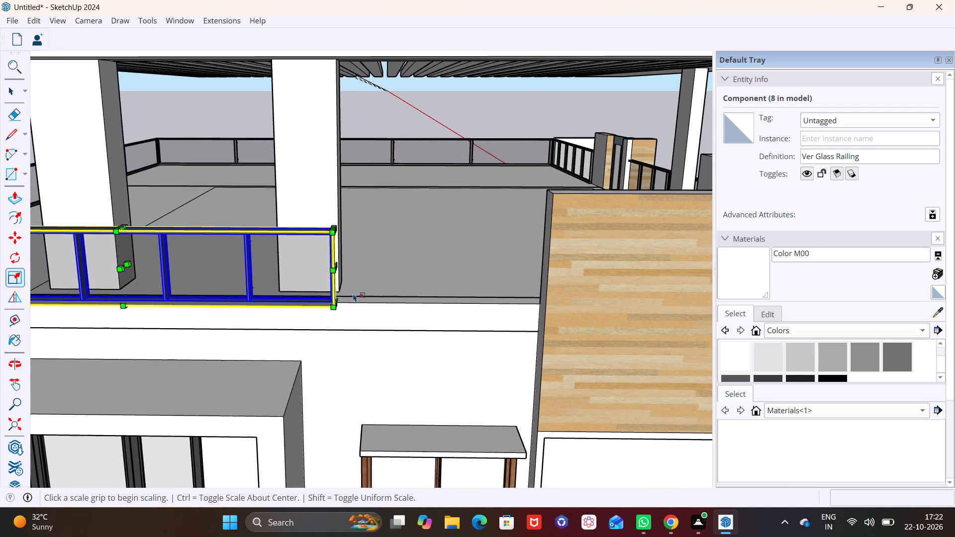
pyautogui.moveTo(348, 326); pyautogui.dragTo(332, 279, button='middle')
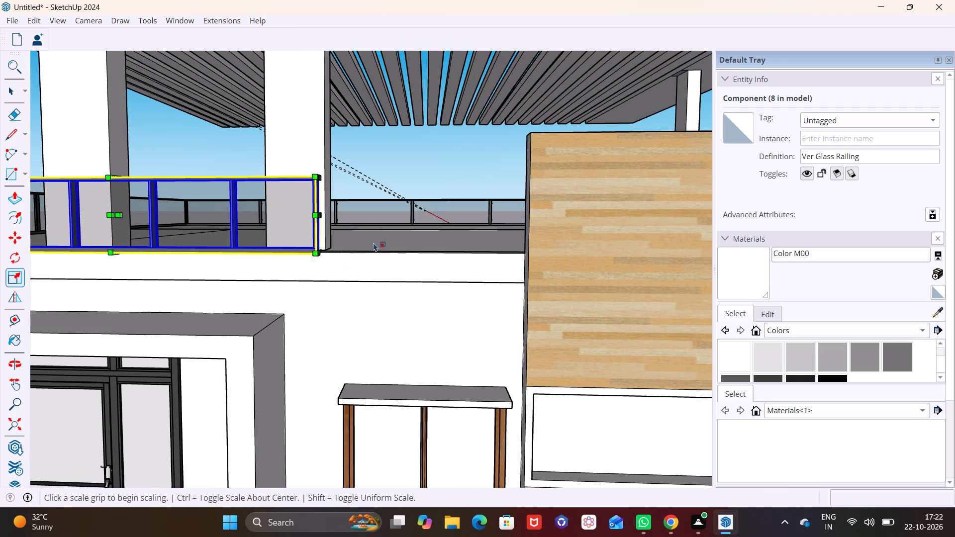
pyautogui.moveTo(386, 233); pyautogui.dragTo(332, 379, button='middle')
pyautogui.moveTo(324, 369); pyautogui.dragTo(455, 167, button='middle')
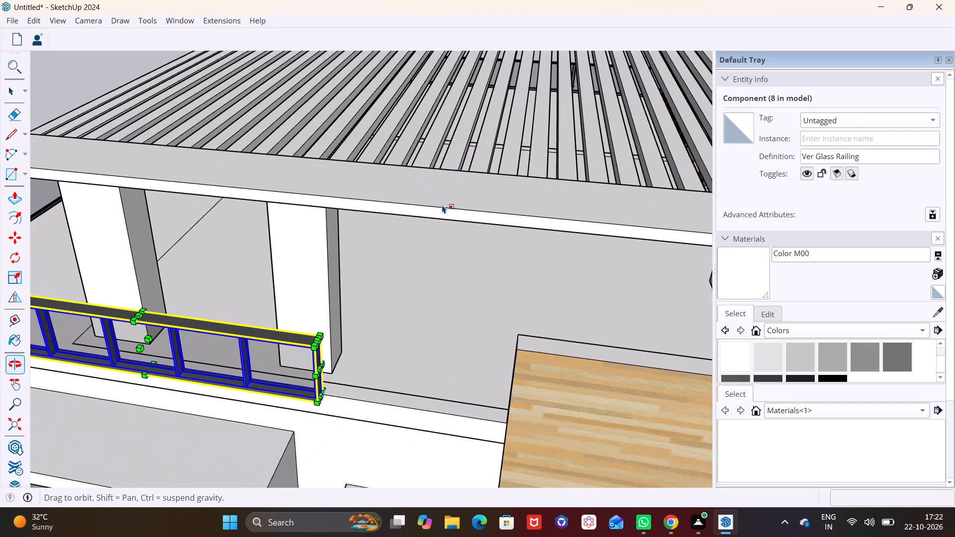
pyautogui.scroll(2, 383, 372)
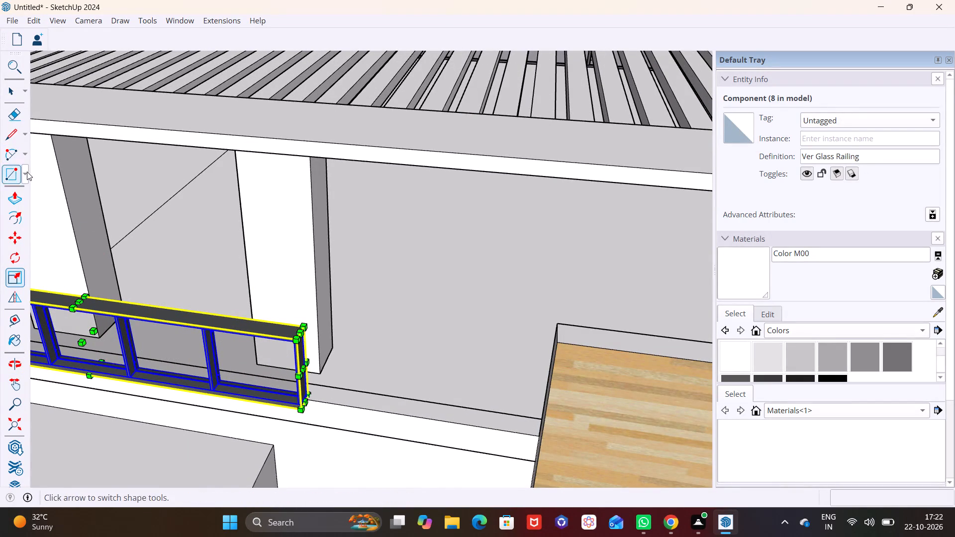
pyautogui.click(27, 172)
pyautogui.click(29, 190)
pyautogui.click(340, 391)
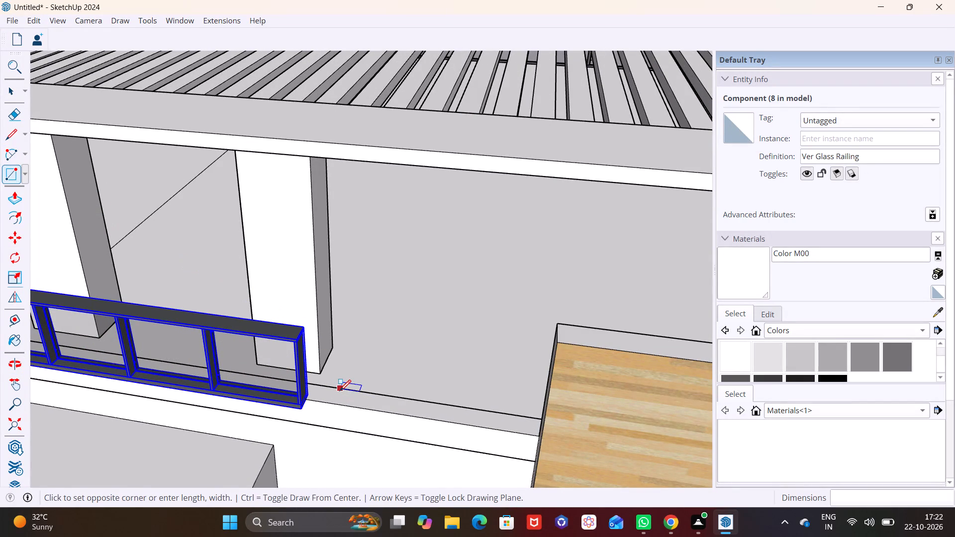
pyautogui.moveTo(492, 415); pyautogui.dragTo(494, 440, button='middle')
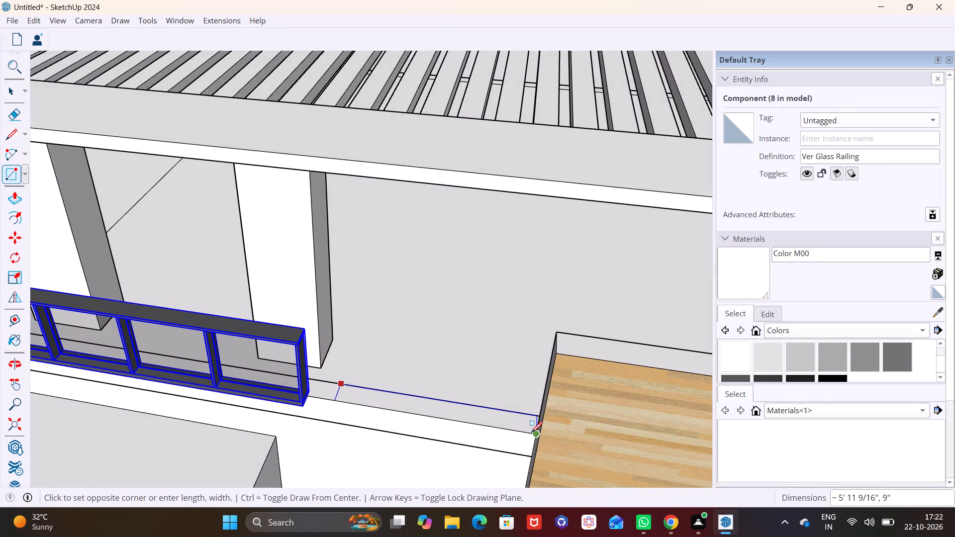
pyautogui.click(534, 431)
pyautogui.press('space')
pyautogui.click(483, 416)
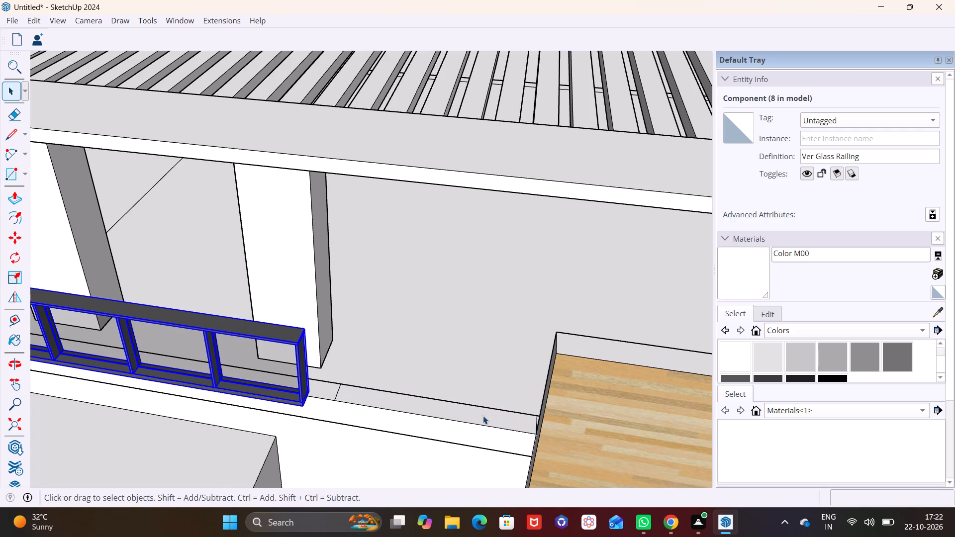
# Push/Pull the parapet rectangle up 2' 6 9/16" to form a solid block beside the wood-clad wall.
pyautogui.click(23, 197)
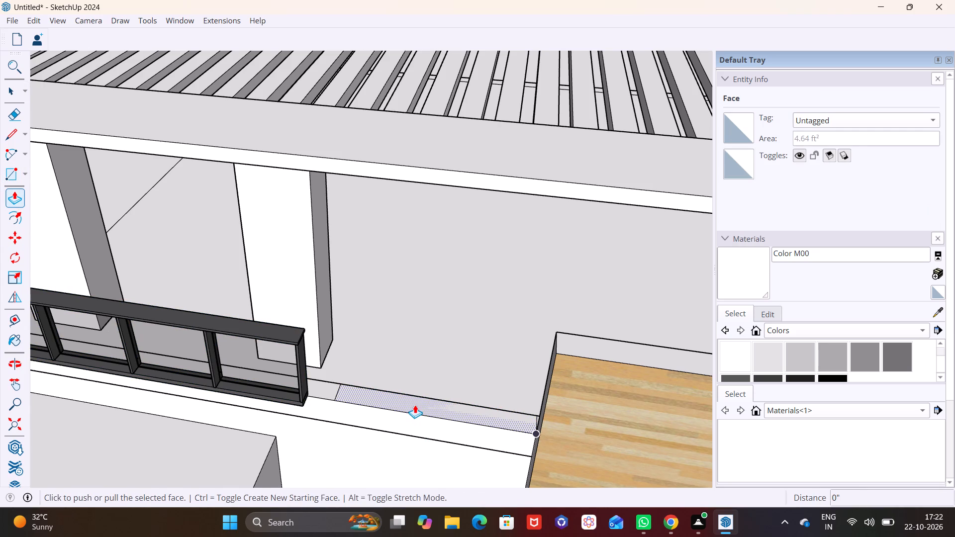
pyautogui.click(415, 405)
pyautogui.click(430, 352)
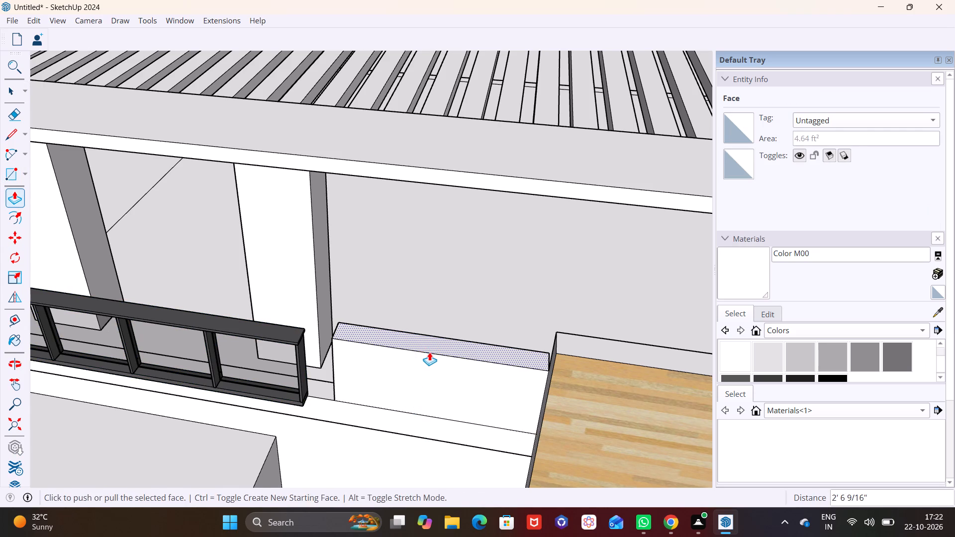
# Move the shortened Ver Glass Railing along the parapet so its end meets the corner of the raised block.
pyautogui.moveTo(499, 405); pyautogui.dragTo(464, 282, button='middle')
pyautogui.scroll(-5, 437, 345)
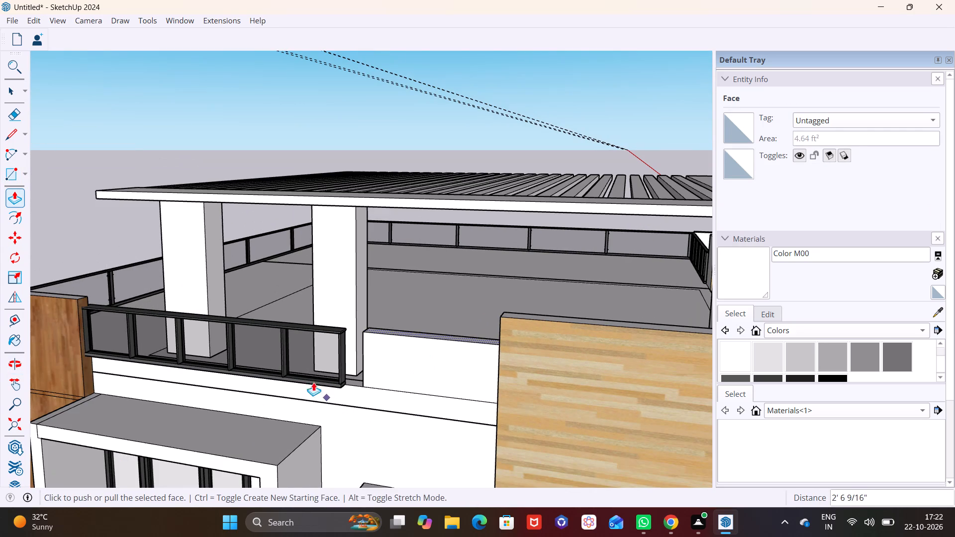
pyautogui.press('space')
pyautogui.scroll(3, 321, 358)
pyautogui.click(342, 388)
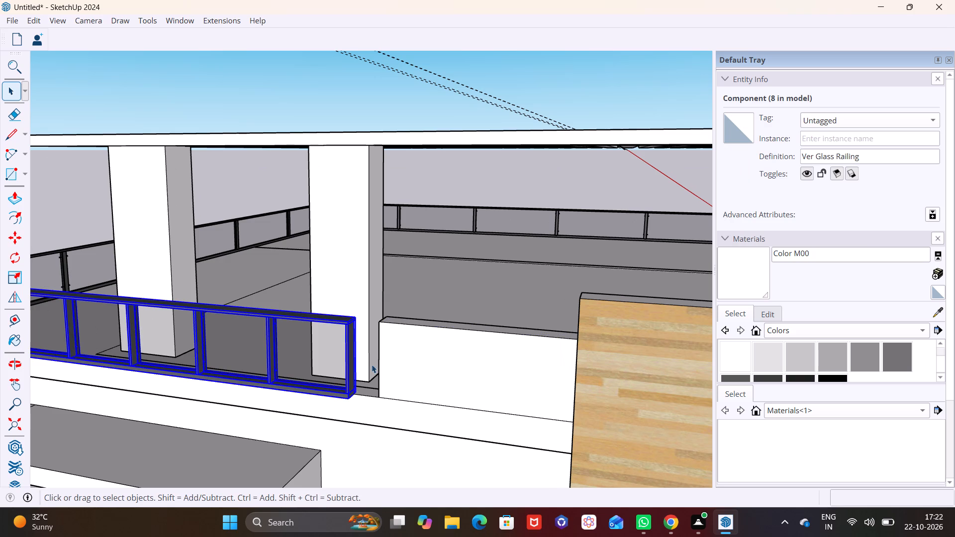
pyautogui.press('m')
pyautogui.click(351, 399)
pyautogui.click(352, 396)
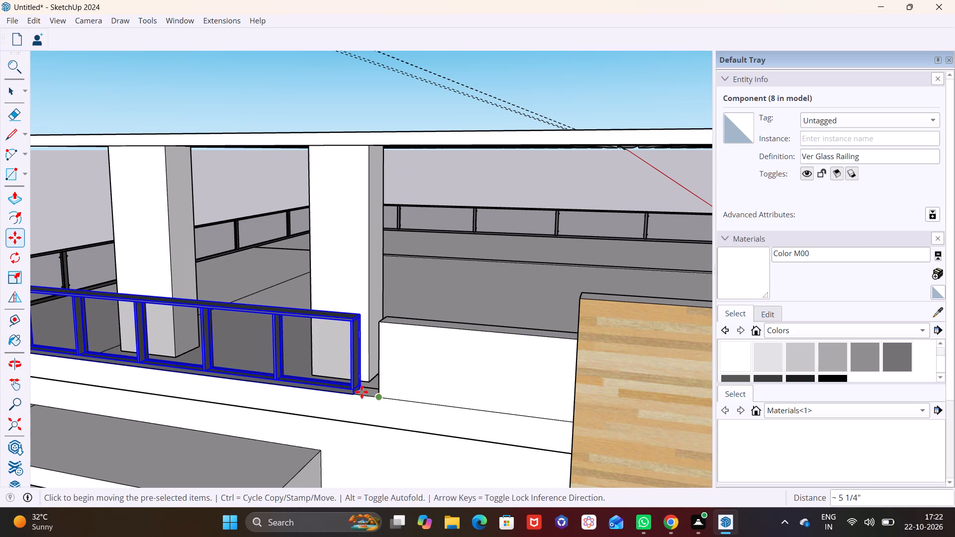
pyautogui.click(355, 390)
pyautogui.click(377, 395)
pyautogui.press('space')
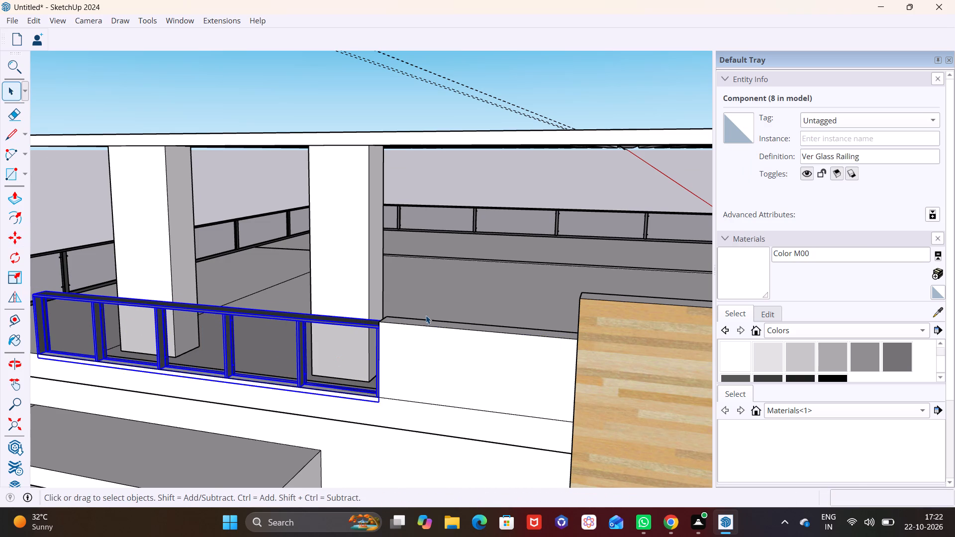
pyautogui.click(426, 315)
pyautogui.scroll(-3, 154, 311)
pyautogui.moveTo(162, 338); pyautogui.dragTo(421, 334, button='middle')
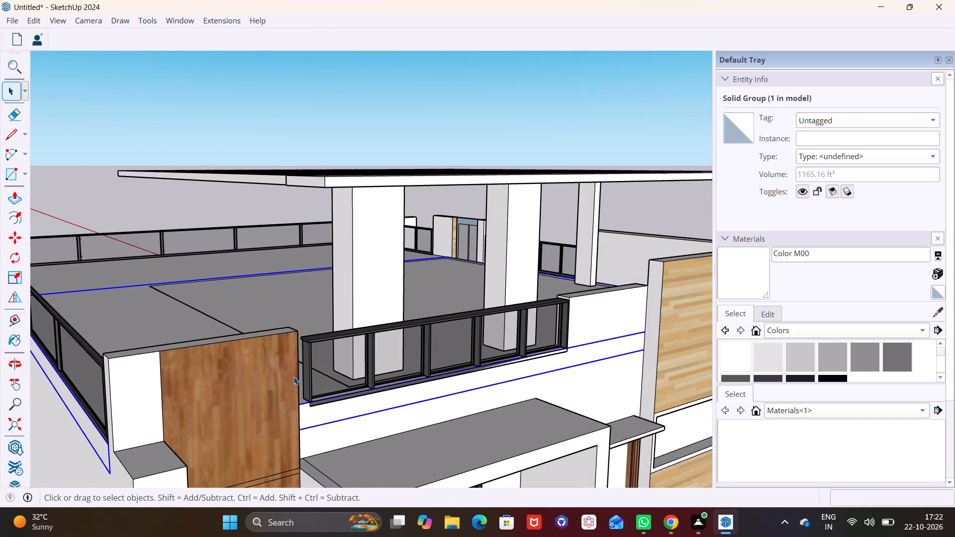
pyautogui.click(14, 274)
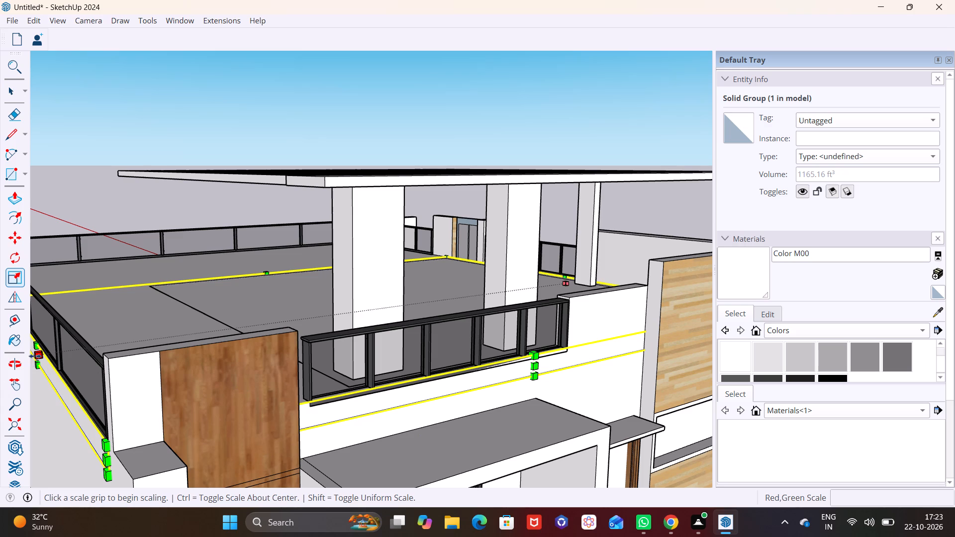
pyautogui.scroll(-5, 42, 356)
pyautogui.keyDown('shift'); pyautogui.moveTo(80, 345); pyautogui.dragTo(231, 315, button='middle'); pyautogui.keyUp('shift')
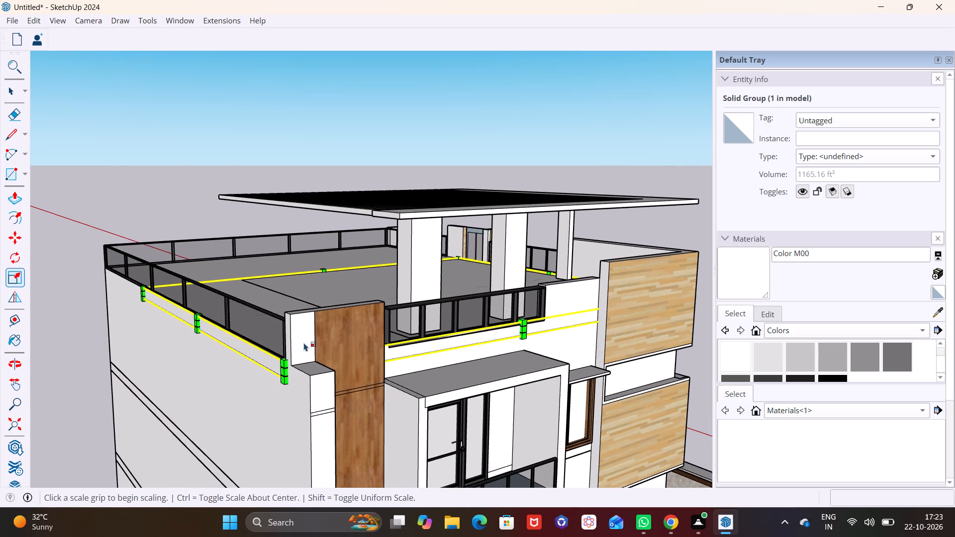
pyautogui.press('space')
# Scale the Ver Glass Railing at its opposite end so it reaches the brown wood-clad pillar.
pyautogui.click(415, 305)
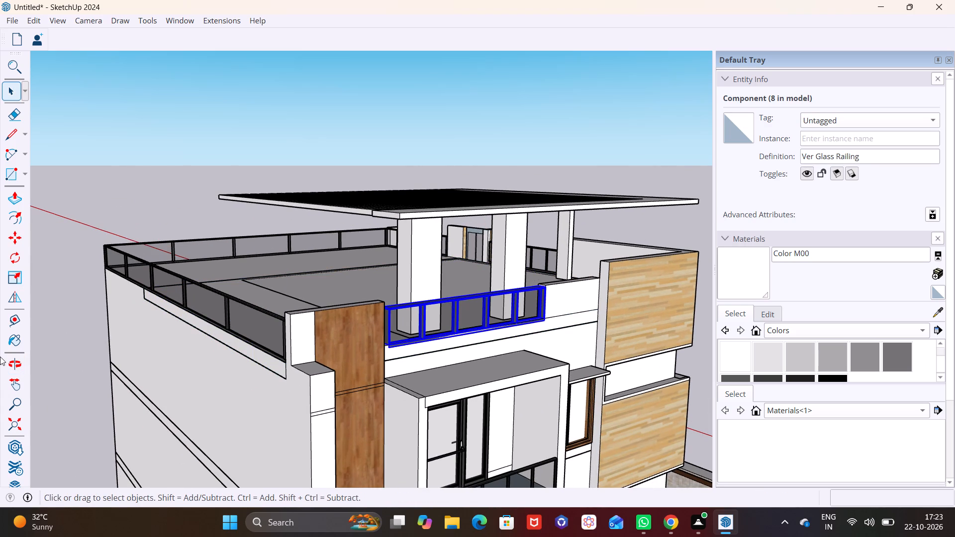
pyautogui.click(13, 279)
pyautogui.scroll(6, 396, 327)
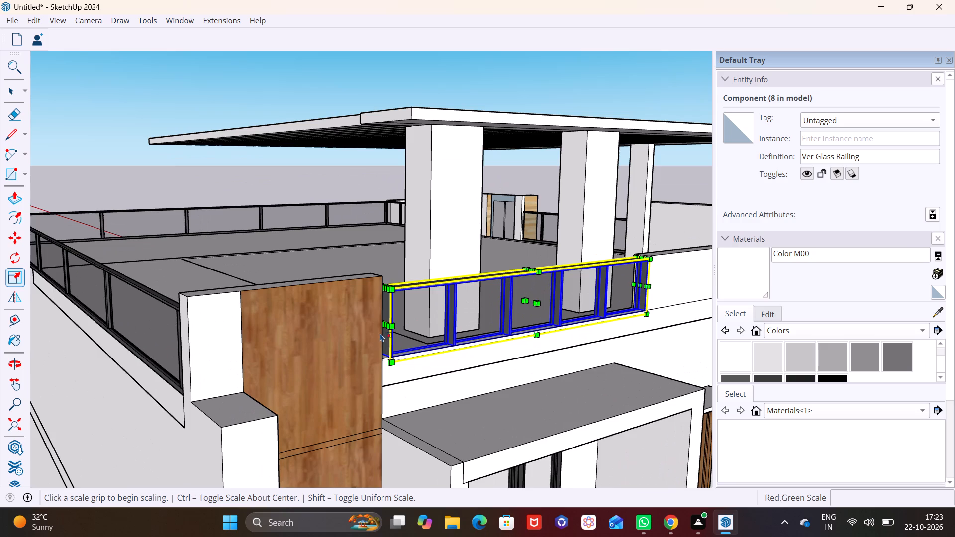
pyautogui.scroll(1, 380, 333)
pyautogui.click(382, 322)
pyautogui.click(378, 323)
pyautogui.press('space')
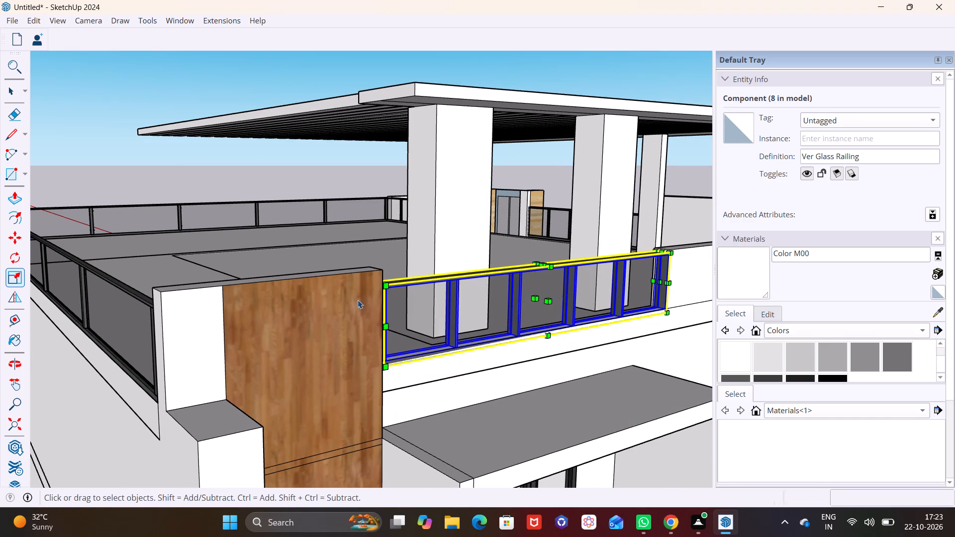
pyautogui.click(359, 246)
# Paint the white upper front wall between the balcony and the wood-clad volume, including its raised parapet block, with Color D01.
pyautogui.scroll(-7, 359, 253)
pyautogui.moveTo(356, 292); pyautogui.dragTo(11, 266, button='middle')
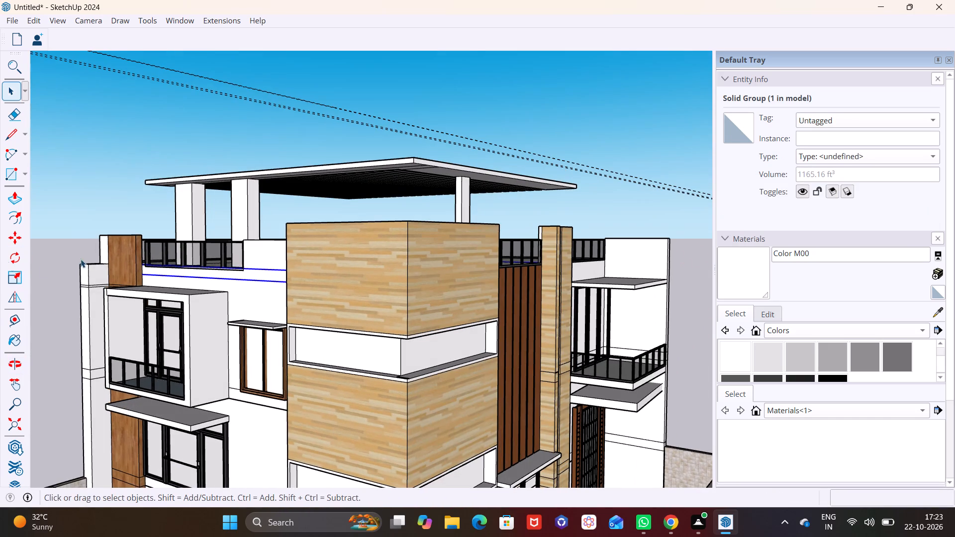
pyautogui.press('space')
pyautogui.click(185, 143)
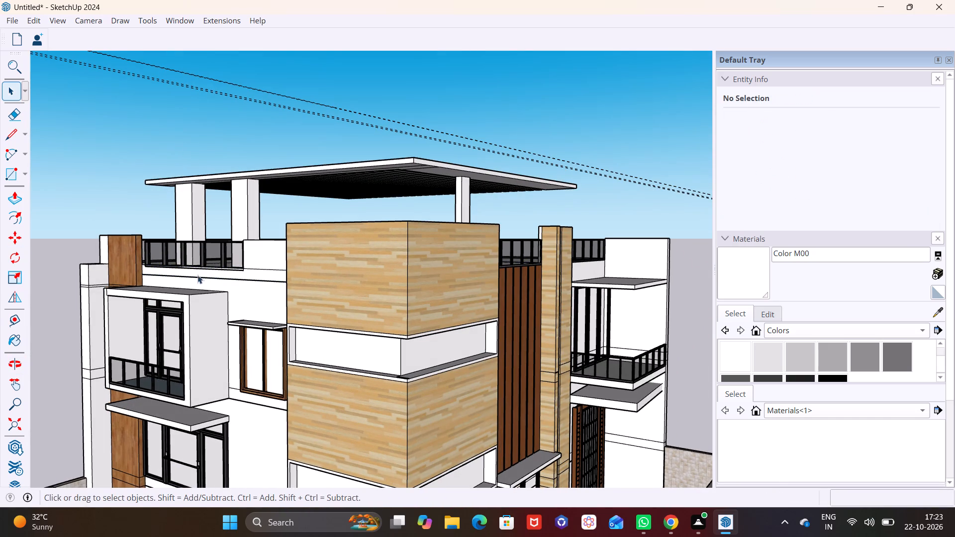
pyautogui.scroll(4, 828, 352)
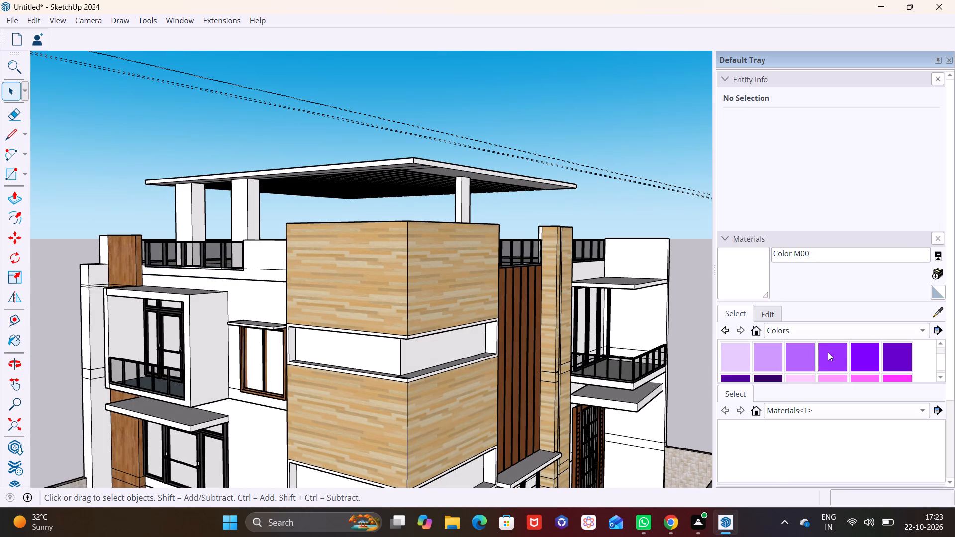
pyautogui.scroll(5, 828, 352)
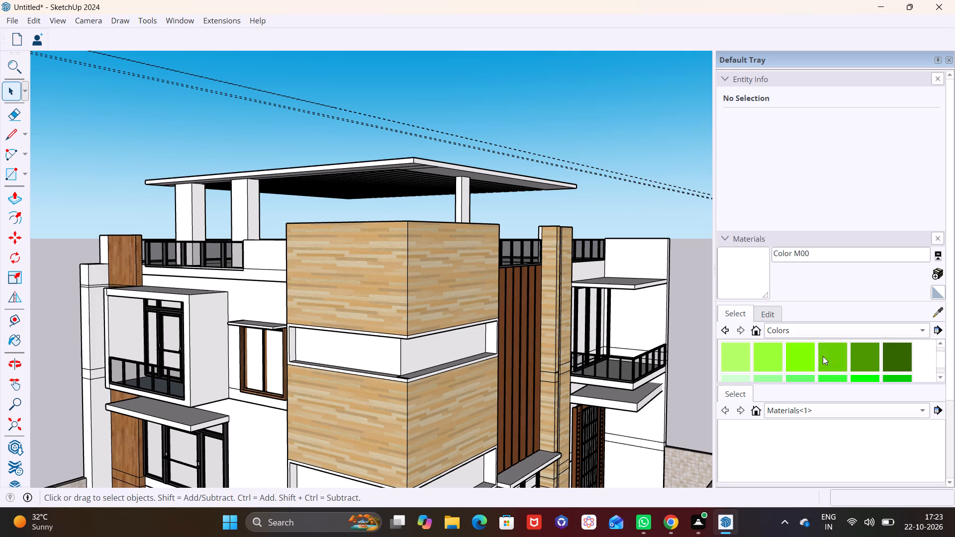
pyautogui.scroll(3, 823, 356)
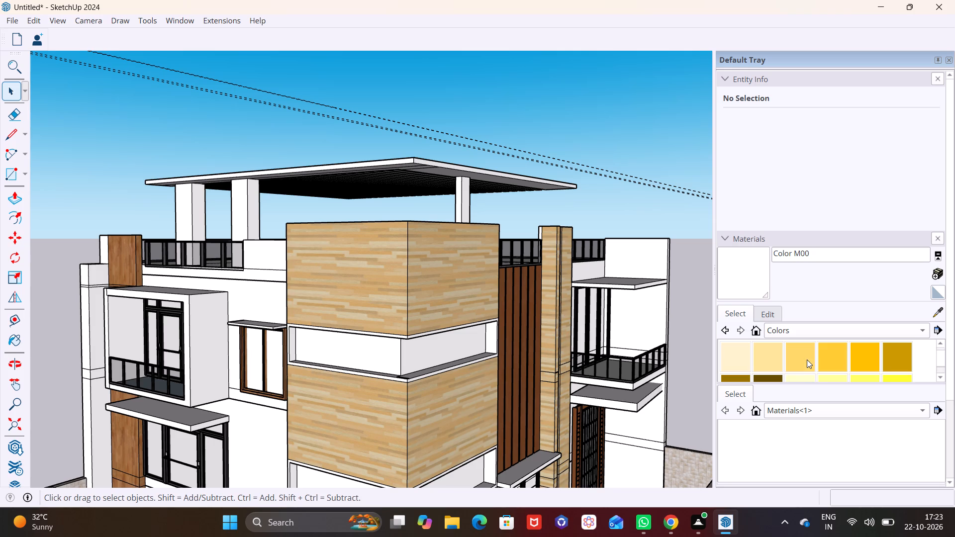
pyautogui.click(734, 360)
pyautogui.click(261, 303)
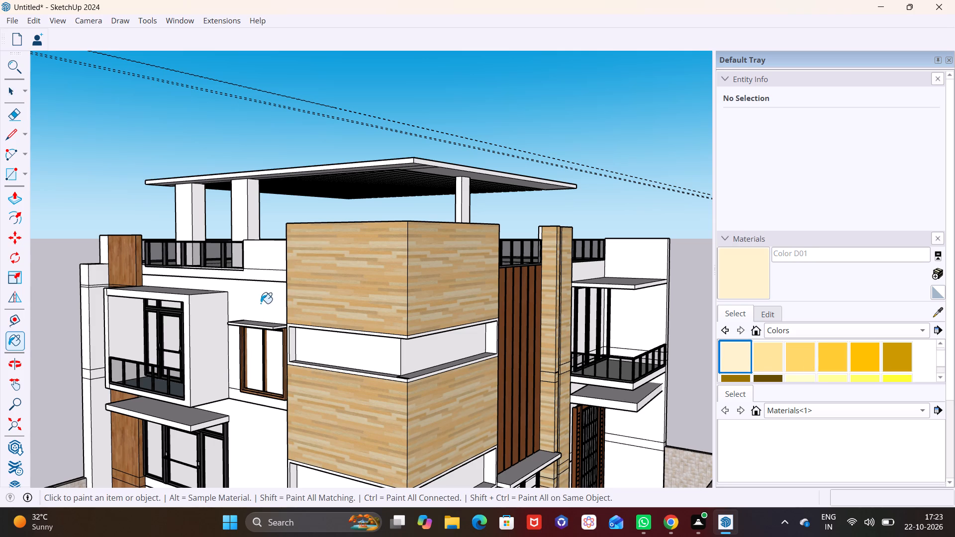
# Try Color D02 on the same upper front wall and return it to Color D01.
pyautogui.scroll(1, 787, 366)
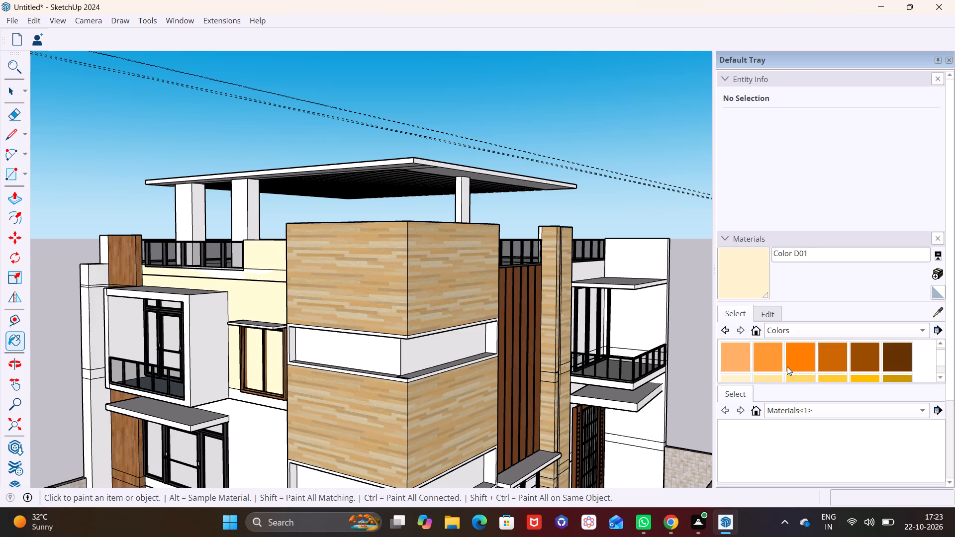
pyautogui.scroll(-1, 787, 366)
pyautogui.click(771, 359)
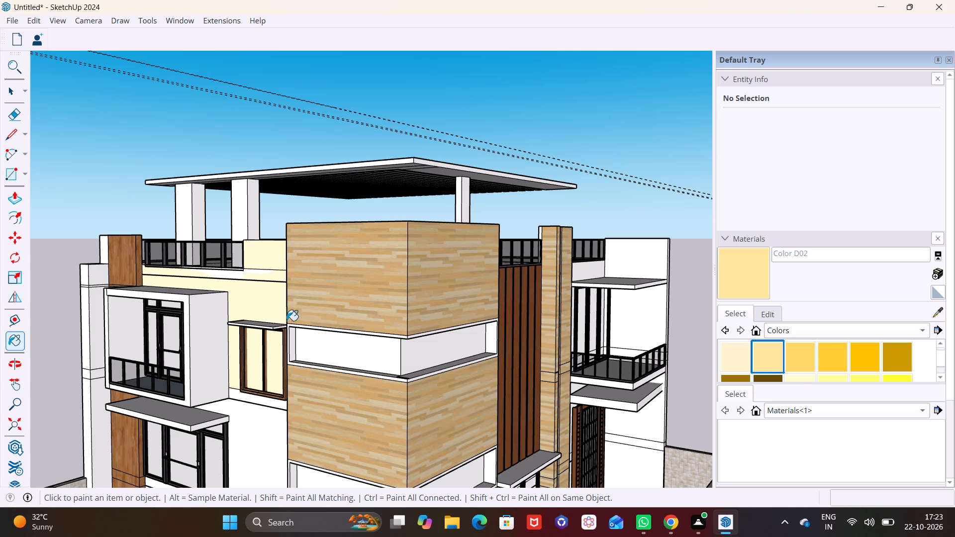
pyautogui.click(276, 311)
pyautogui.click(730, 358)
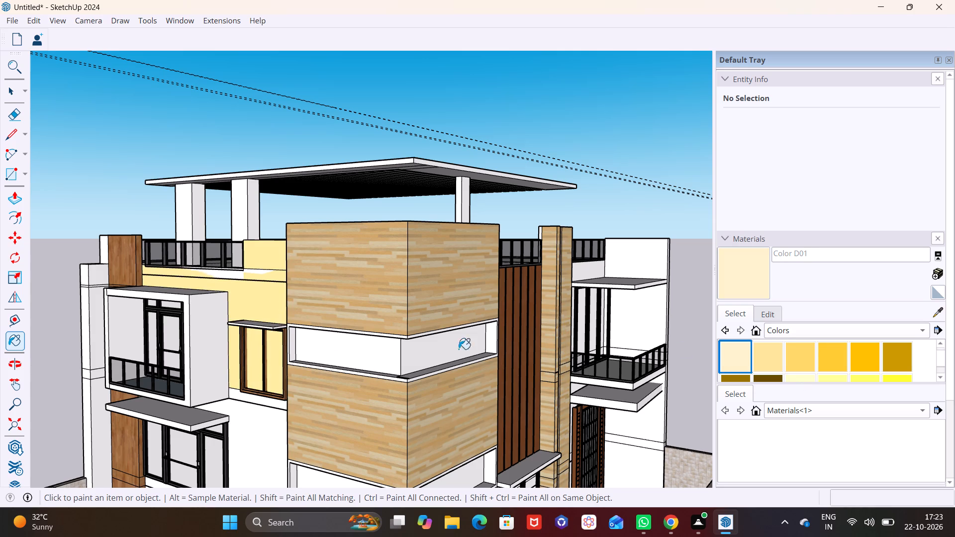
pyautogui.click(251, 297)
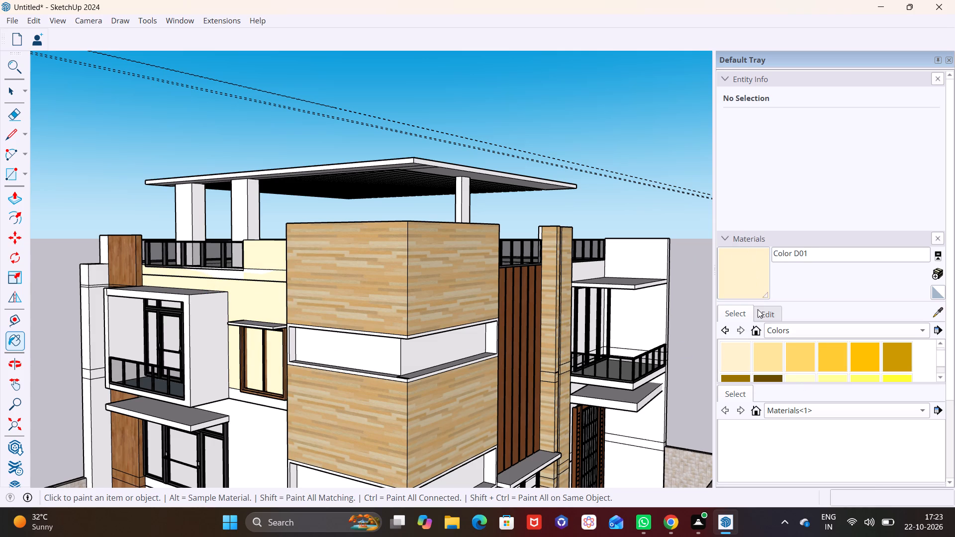
# Edit Color D01 to a muted beige by setting its HSB saturation to 13 and brightness to 87.
pyautogui.click(761, 311)
pyautogui.moveTo(757, 408); pyautogui.dragTo(747, 408)
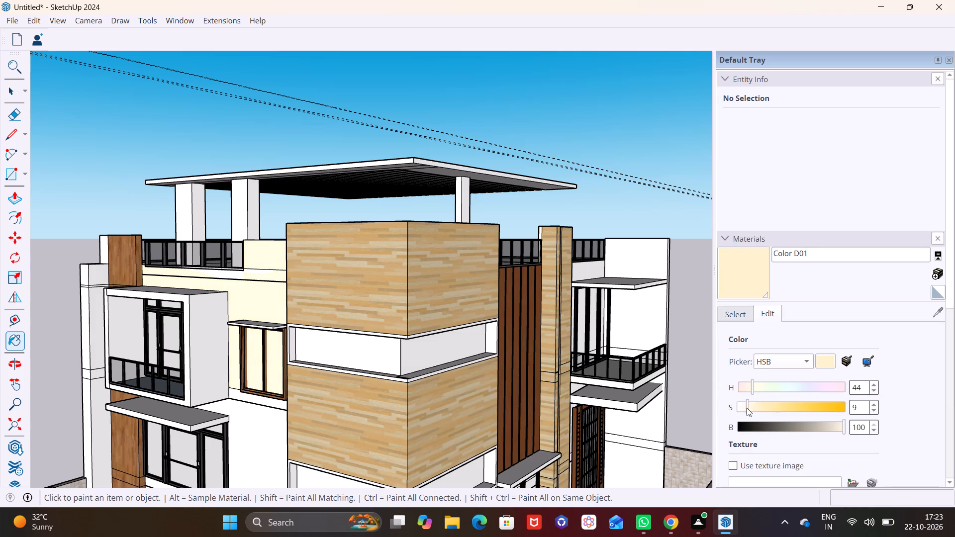
pyautogui.moveTo(747, 408); pyautogui.dragTo(749, 405)
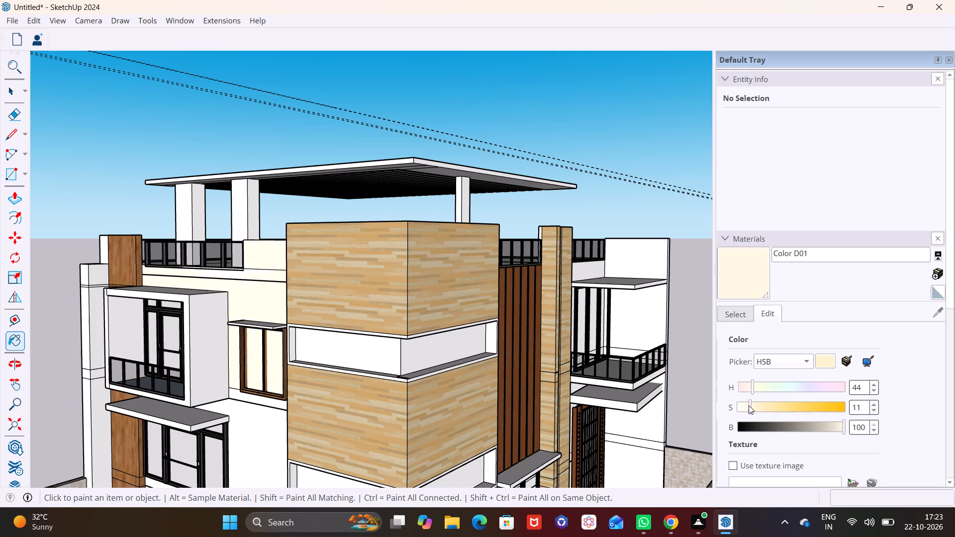
pyautogui.moveTo(749, 405); pyautogui.dragTo(751, 404)
pyautogui.moveTo(842, 429); pyautogui.dragTo(827, 430)
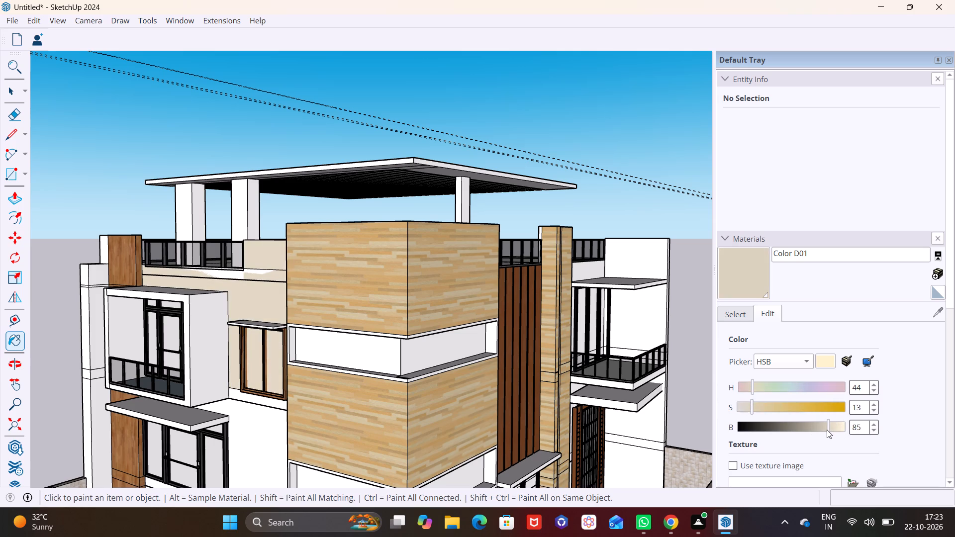
pyautogui.moveTo(827, 430); pyautogui.dragTo(829, 430)
pyautogui.press('space')
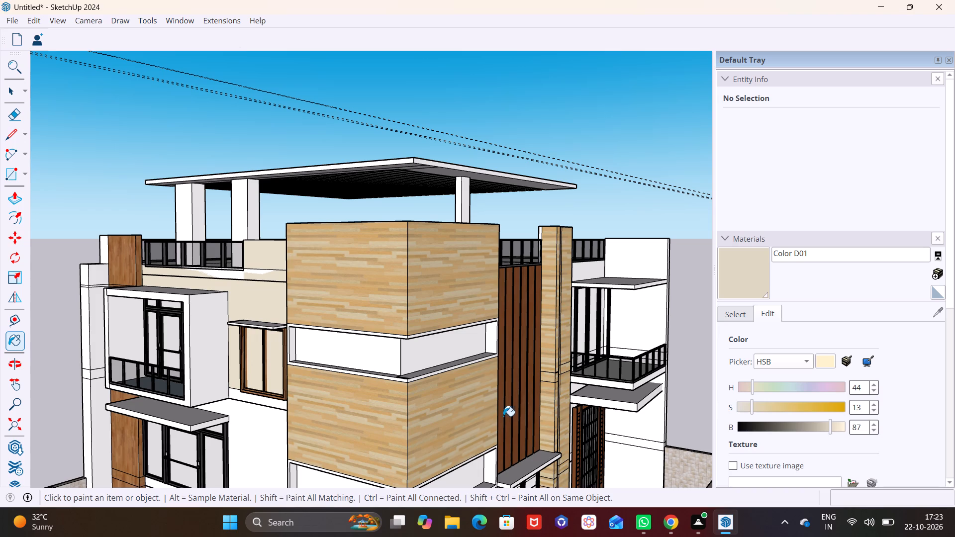
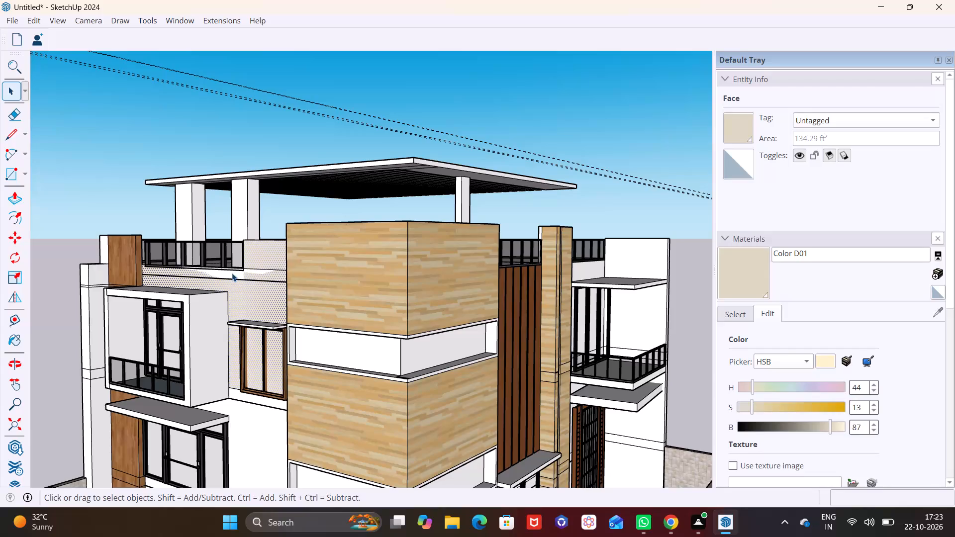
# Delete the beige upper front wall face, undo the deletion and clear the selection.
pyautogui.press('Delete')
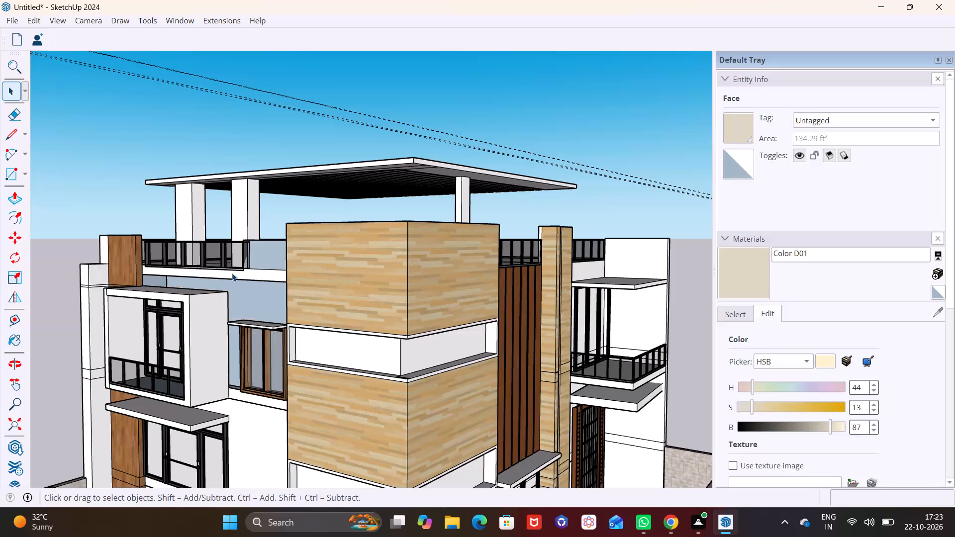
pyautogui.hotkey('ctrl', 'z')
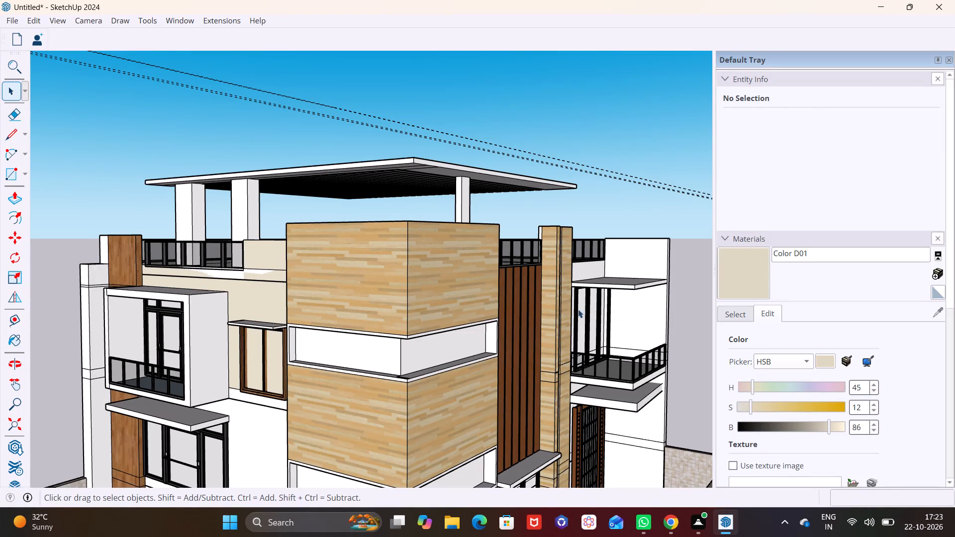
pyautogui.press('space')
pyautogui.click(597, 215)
# Paint the ground-floor front wall, the band below the upper window and the base bands with Color D01.
pyautogui.scroll(-7, 271, 259)
pyautogui.middleClick(253, 323)
pyautogui.scroll(4, 257, 336)
pyautogui.keyDown('shift'); pyautogui.moveTo(271, 334); pyautogui.dragTo(282, 227, button='middle'); pyautogui.keyUp('shift')
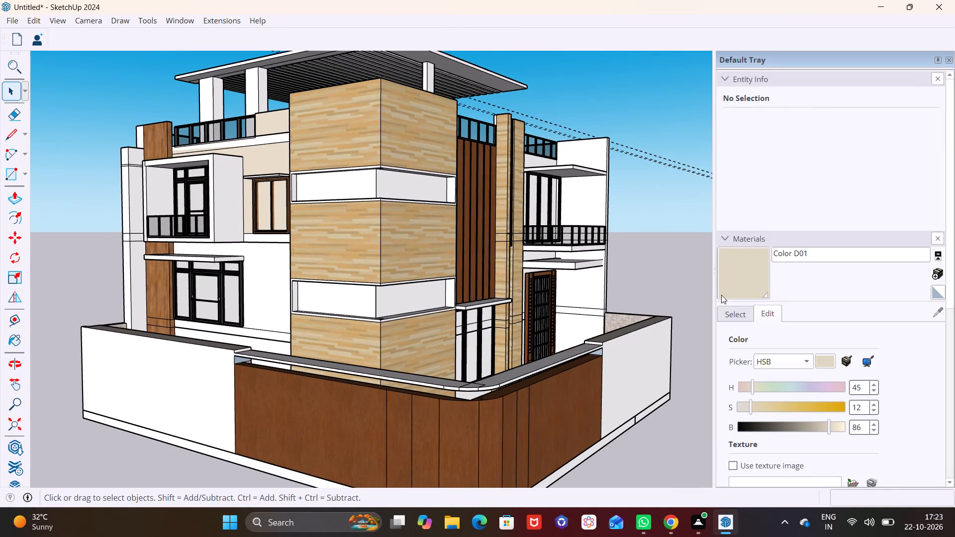
pyautogui.click(751, 270)
pyautogui.click(257, 277)
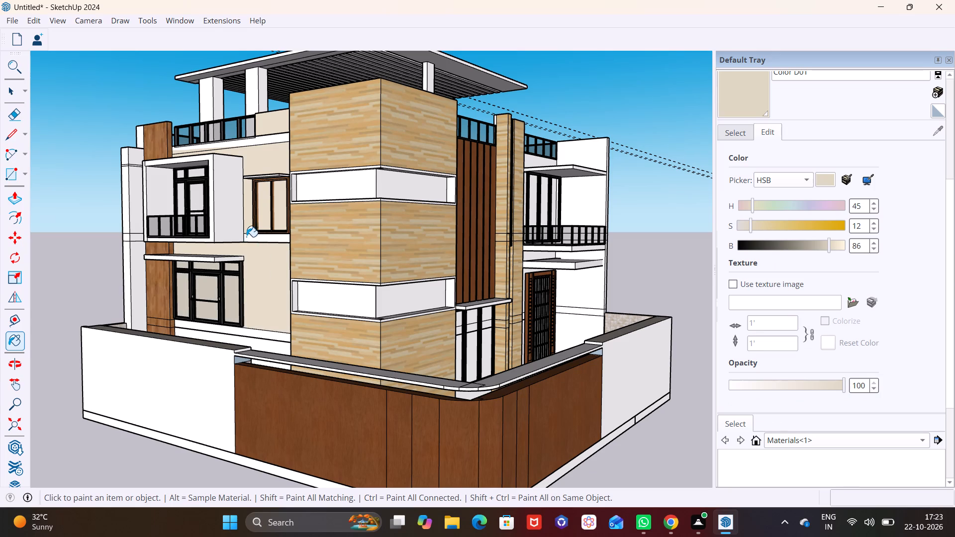
pyautogui.click(250, 237)
pyautogui.click(282, 241)
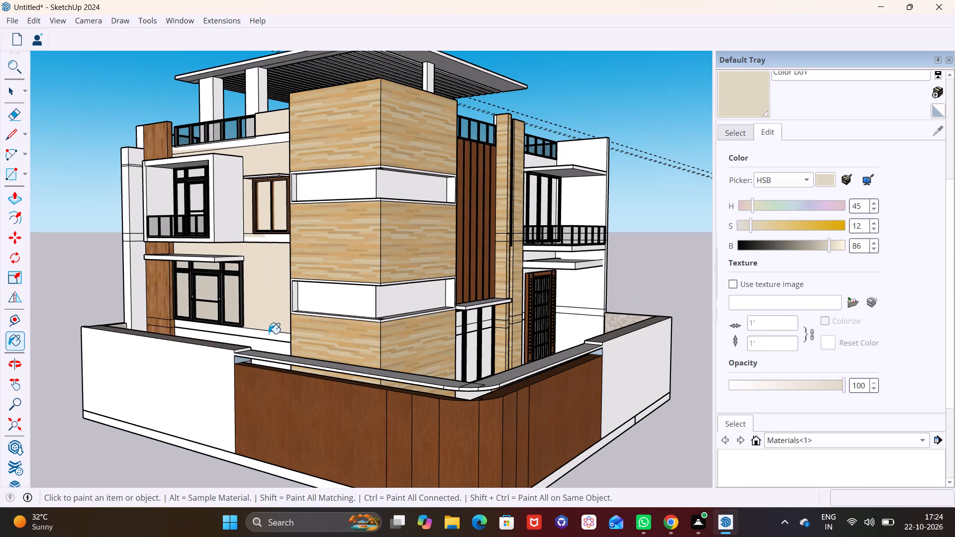
pyautogui.click(269, 334)
pyautogui.click(268, 344)
pyautogui.click(279, 337)
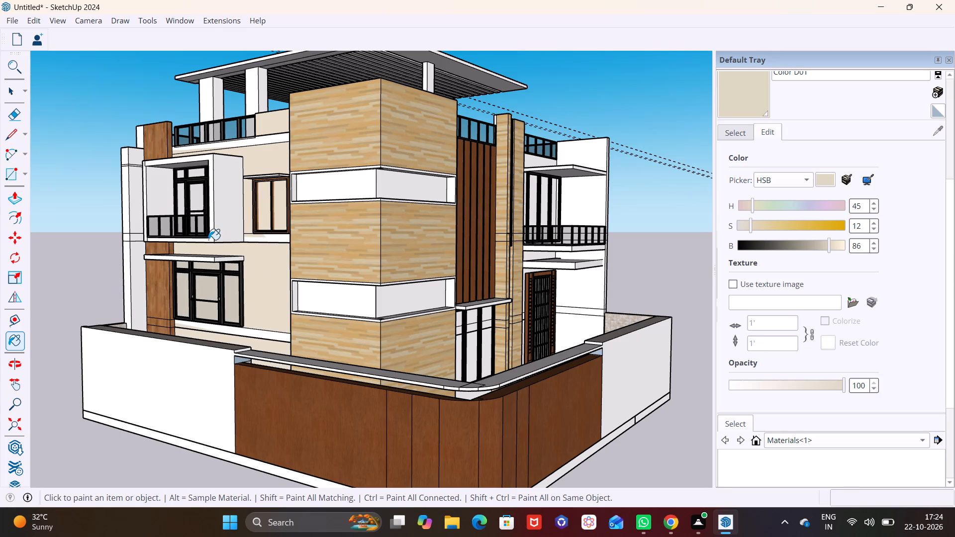
# Paint the white column beside the brown wood-clad pillar, its horizontal bands and the block behind the pillar's top with Color D01.
pyautogui.scroll(4, 118, 204)
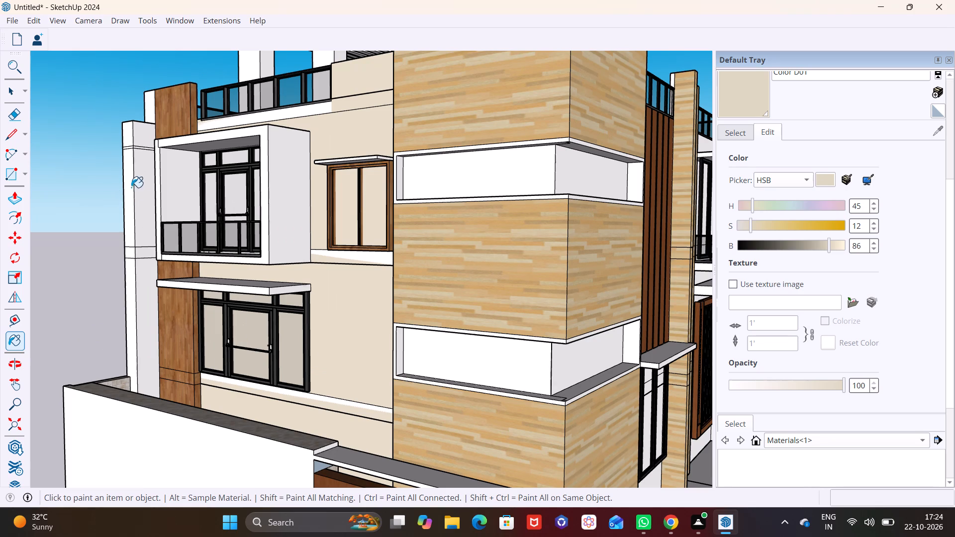
pyautogui.click(130, 186)
pyautogui.click(136, 179)
pyautogui.click(141, 142)
pyautogui.click(126, 134)
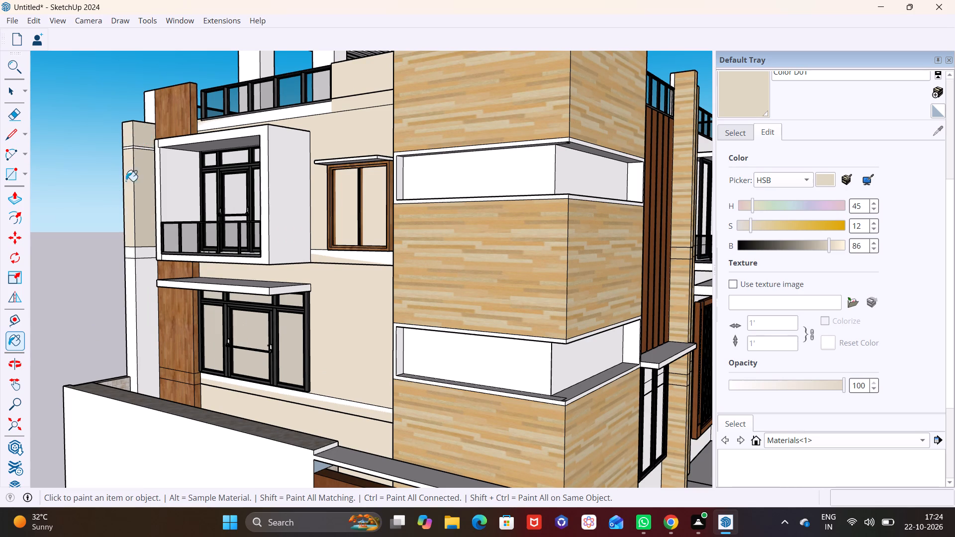
pyautogui.click(128, 268)
pyautogui.click(145, 274)
pyautogui.click(137, 253)
pyautogui.click(129, 251)
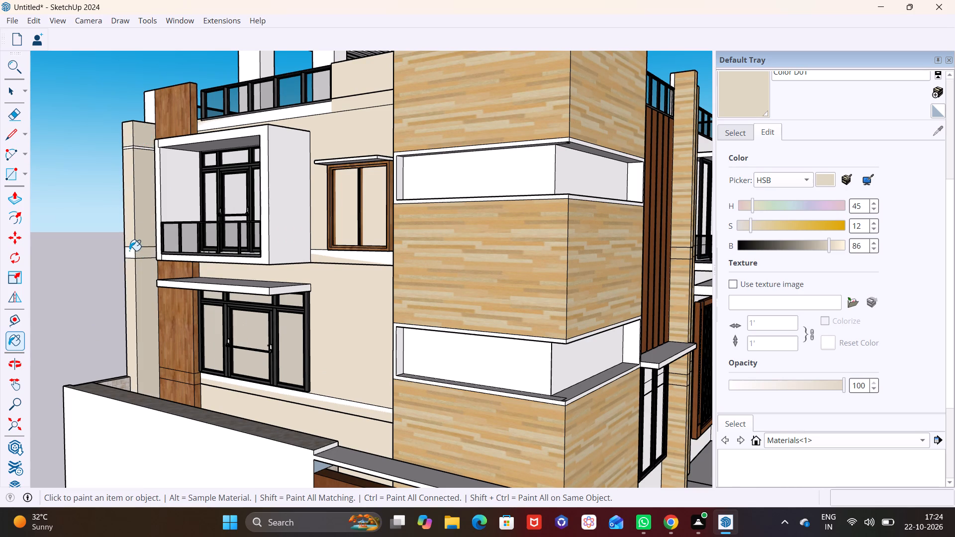
pyautogui.scroll(8, 116, 154)
pyautogui.click(148, 136)
pyautogui.click(166, 143)
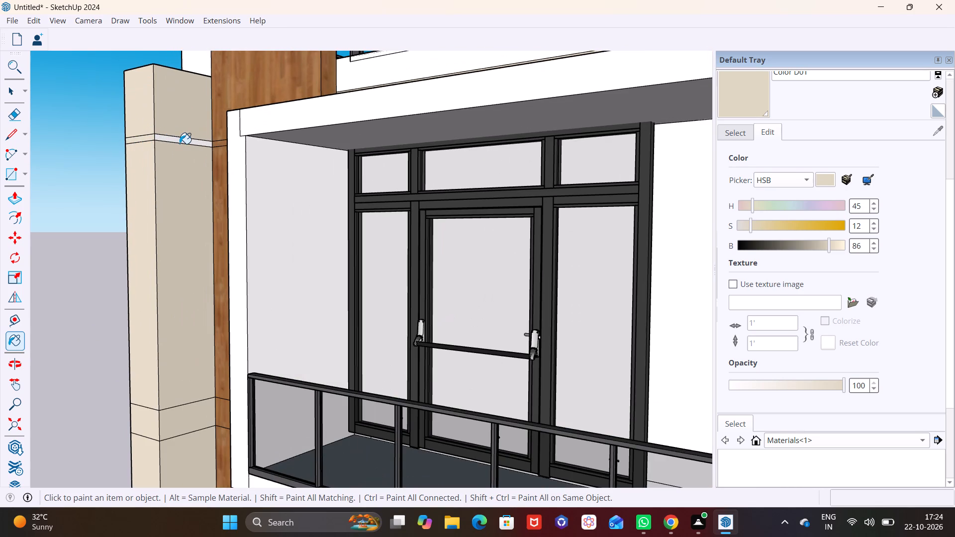
pyautogui.click(183, 140)
pyautogui.scroll(-12, 183, 145)
pyautogui.click(175, 157)
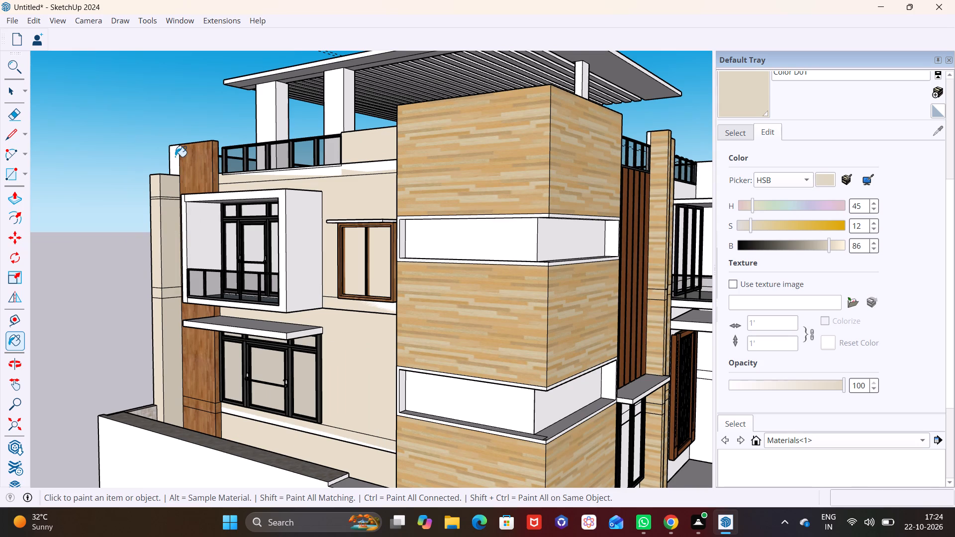
# Examine the painted house exterior and the compound wall from several angles.
pyautogui.scroll(-7, 161, 220)
pyautogui.moveTo(163, 283); pyautogui.dragTo(116, 229, button='middle')
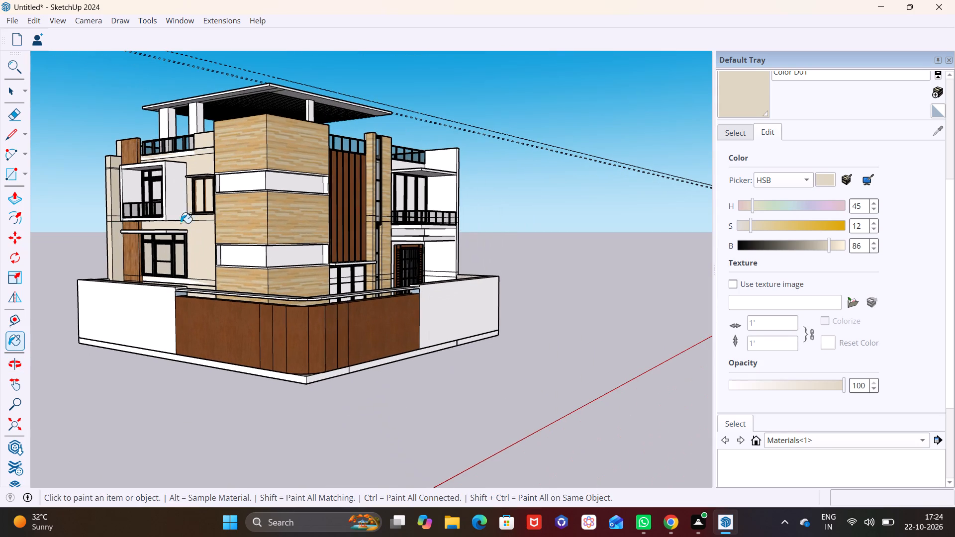
pyautogui.keyDown('shift'); pyautogui.moveTo(192, 223); pyautogui.dragTo(215, 301, button='middle'); pyautogui.keyUp('shift')
pyautogui.moveTo(224, 286); pyautogui.dragTo(189, 288, button='middle')
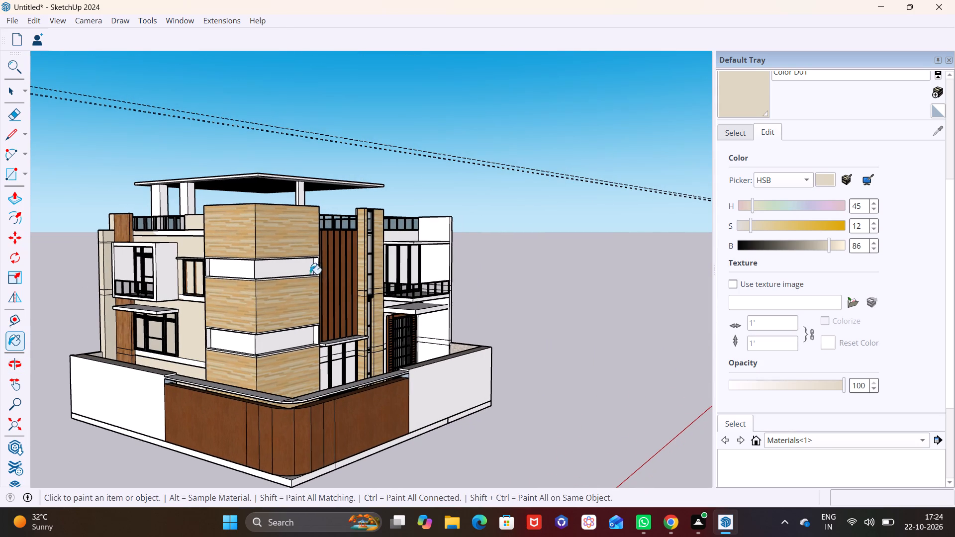
pyautogui.moveTo(288, 257); pyautogui.dragTo(311, 220, button='middle')
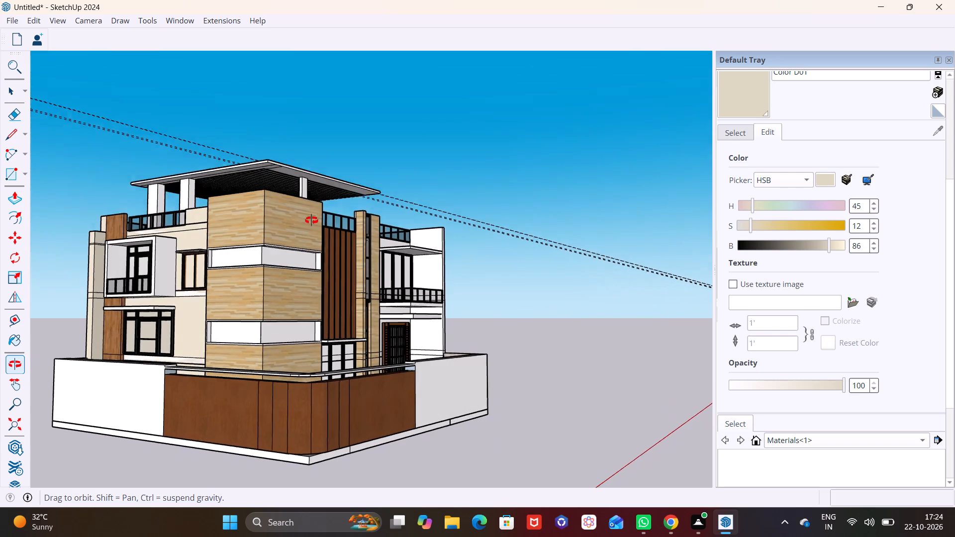
pyautogui.moveTo(311, 220); pyautogui.dragTo(311, 220, button='middle')
pyautogui.scroll(-4, 320, 216)
pyautogui.moveTo(326, 312); pyautogui.dragTo(336, 354, button='middle')
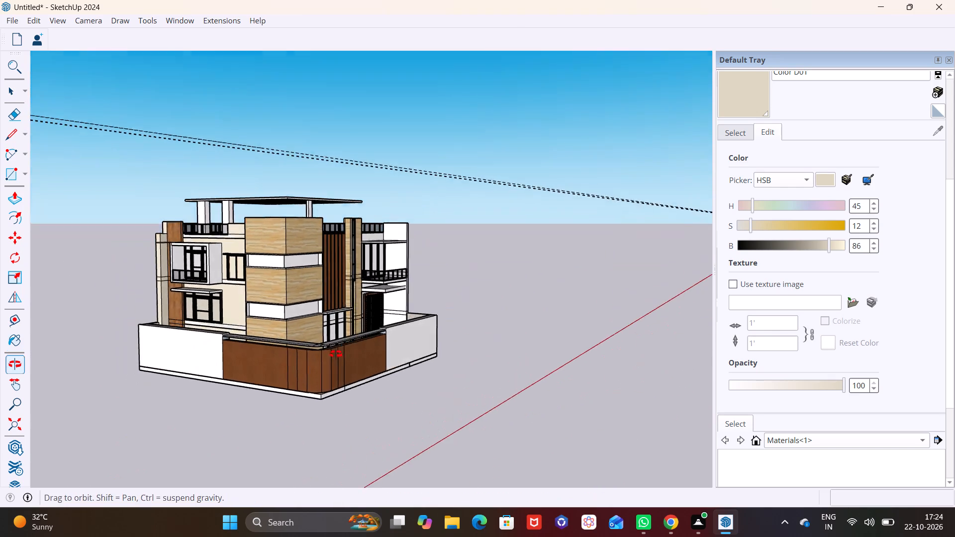
pyautogui.moveTo(336, 354); pyautogui.dragTo(338, 354, button='middle')
pyautogui.moveTo(342, 337); pyautogui.dragTo(357, 290, button='middle')
pyautogui.moveTo(329, 305); pyautogui.dragTo(286, 282, button='middle')
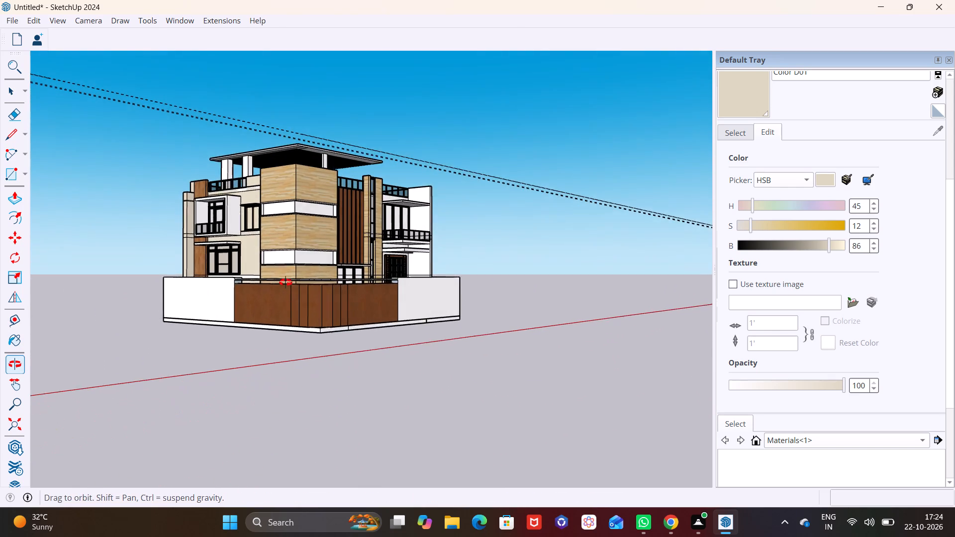
pyautogui.moveTo(286, 282); pyautogui.dragTo(286, 282, button='middle')
pyautogui.scroll(4, 335, 281)
pyautogui.press('space')
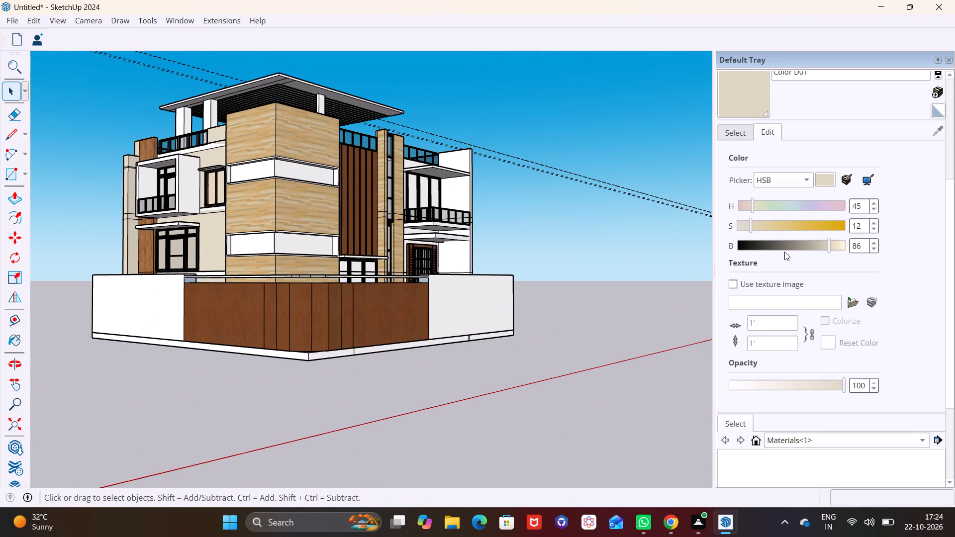
# Paint all the brown corner panels of the compound wall with Granite Dark Gray from the Stone collection.
pyautogui.click(729, 132)
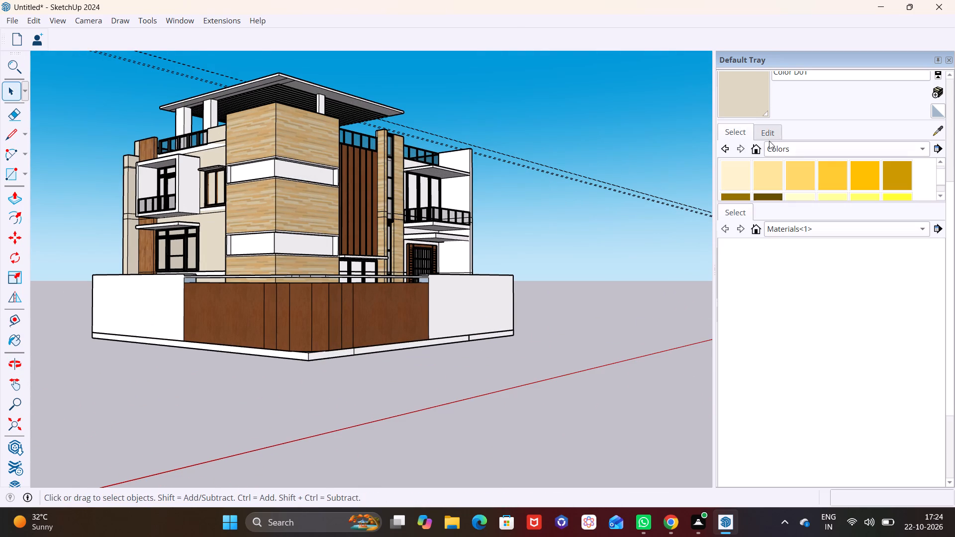
pyautogui.click(805, 149)
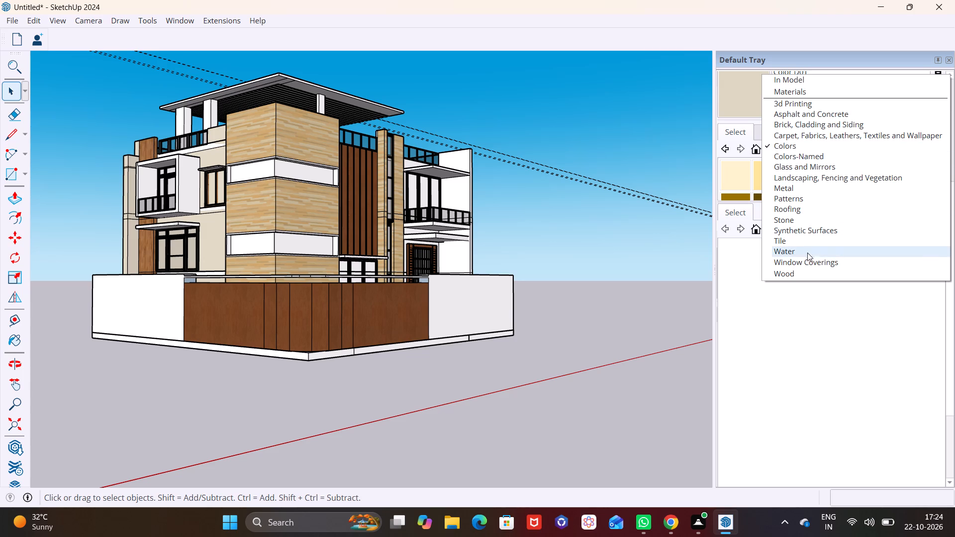
pyautogui.click(787, 221)
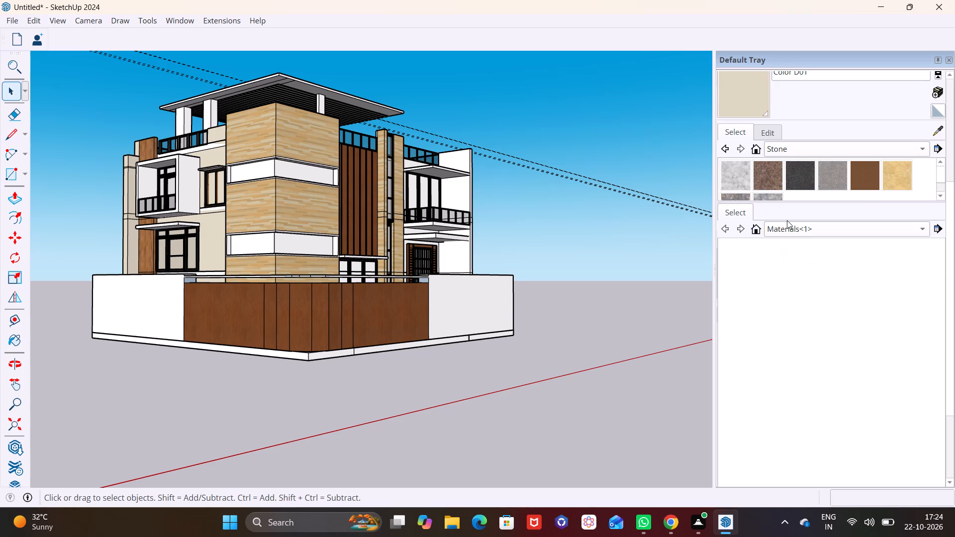
pyautogui.click(799, 175)
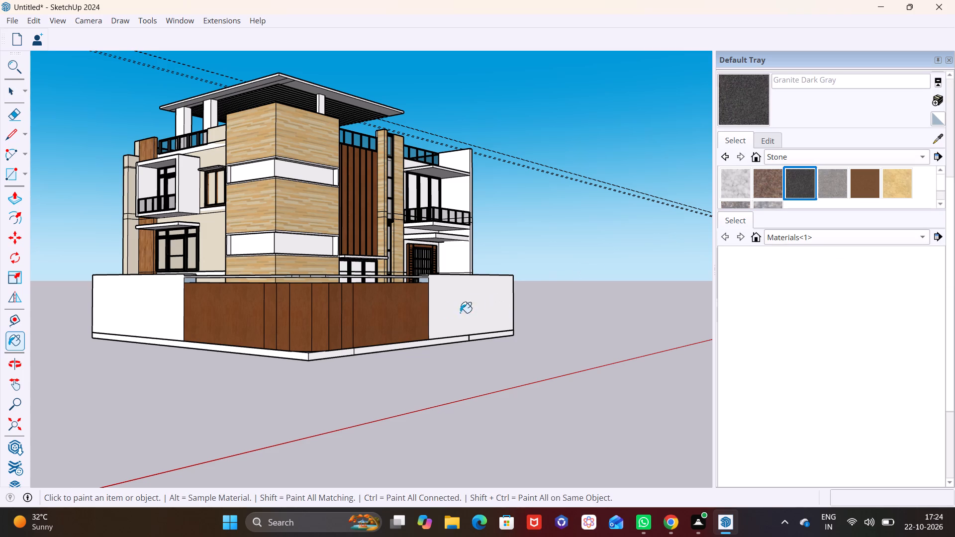
pyautogui.click(397, 320)
pyautogui.click(347, 307)
pyautogui.click(331, 307)
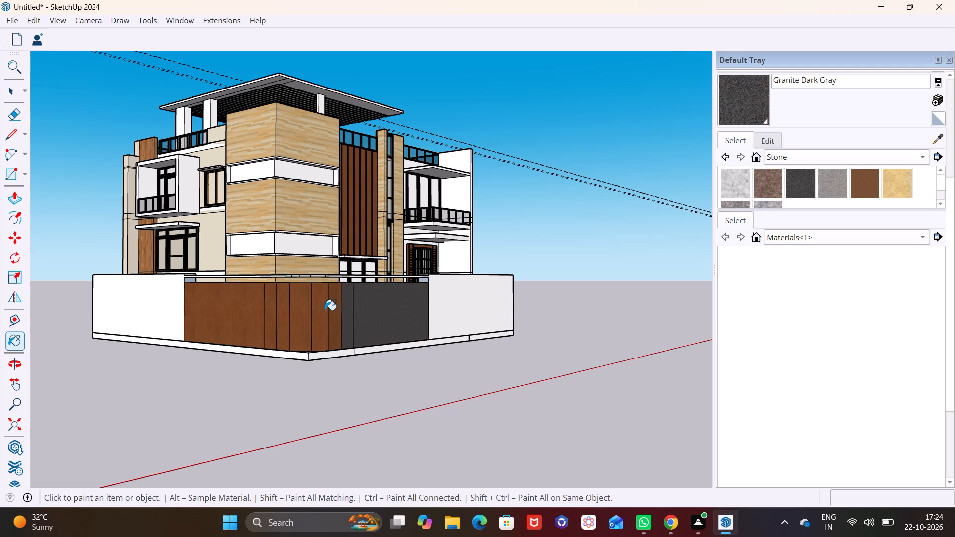
pyautogui.click(325, 310)
pyautogui.click(304, 310)
pyautogui.click(282, 310)
pyautogui.click(269, 311)
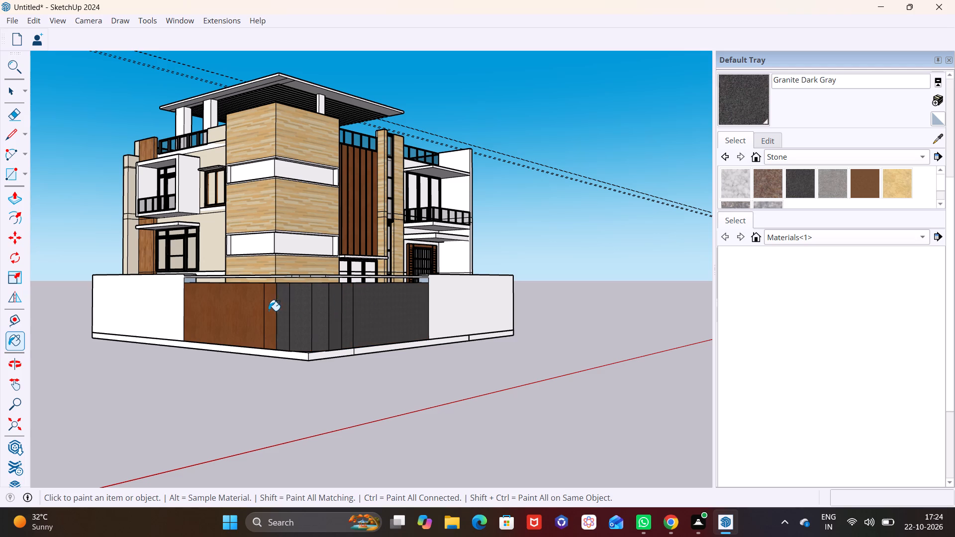
pyautogui.click(245, 311)
# Paint the white compound wall sections on both sides of the dark corner with Field Rectangle Tile from the Tile collection.
pyautogui.scroll(-4, 279, 332)
pyautogui.moveTo(314, 341); pyautogui.dragTo(286, 371, button='middle')
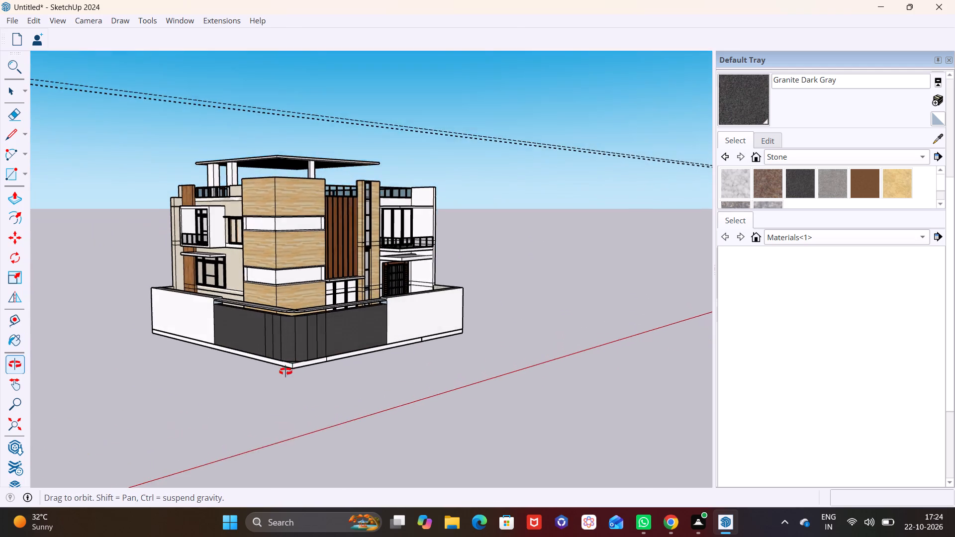
pyautogui.moveTo(286, 371); pyautogui.dragTo(259, 365, button='middle')
pyautogui.scroll(1, 390, 318)
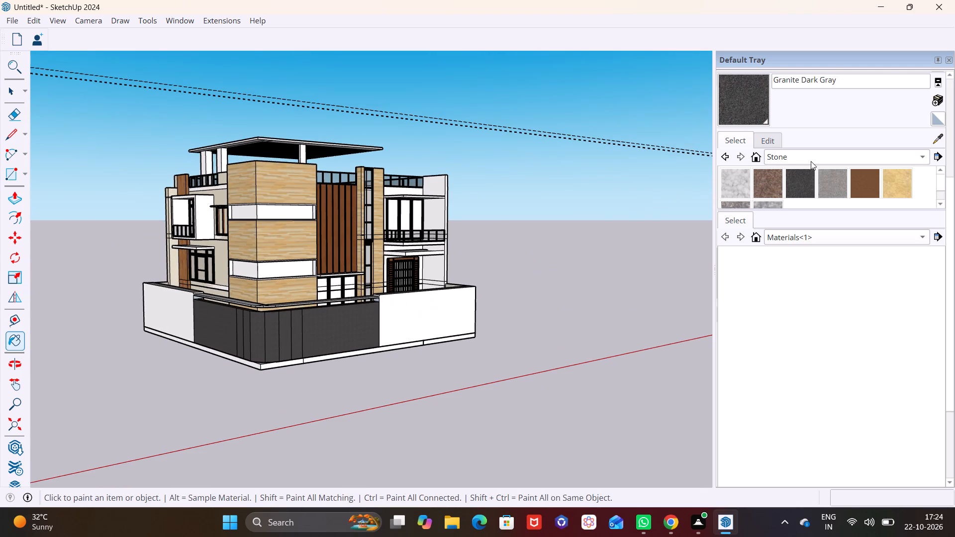
pyautogui.click(811, 161)
pyautogui.click(793, 177)
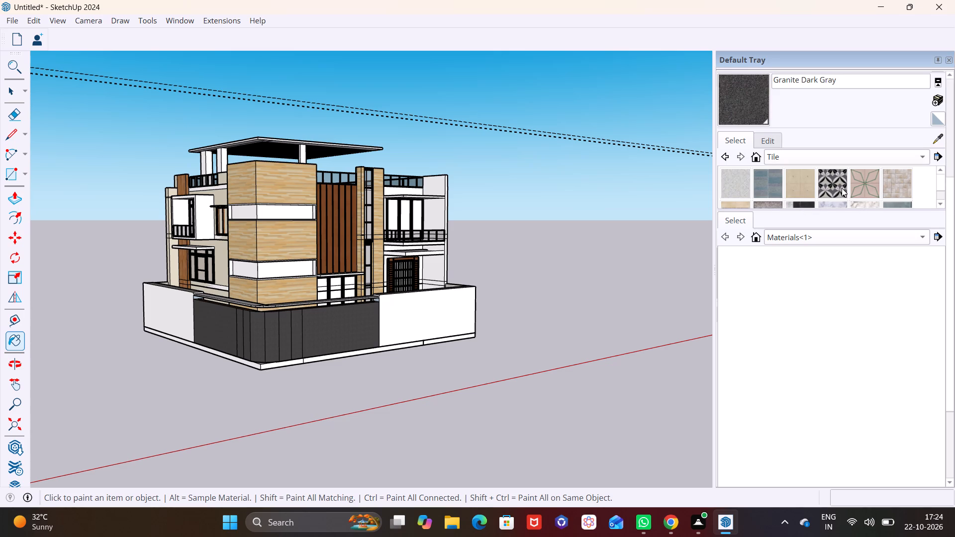
pyautogui.scroll(-2, 842, 188)
pyautogui.scroll(1, 852, 184)
pyautogui.click(896, 178)
pyautogui.click(429, 307)
pyautogui.click(167, 323)
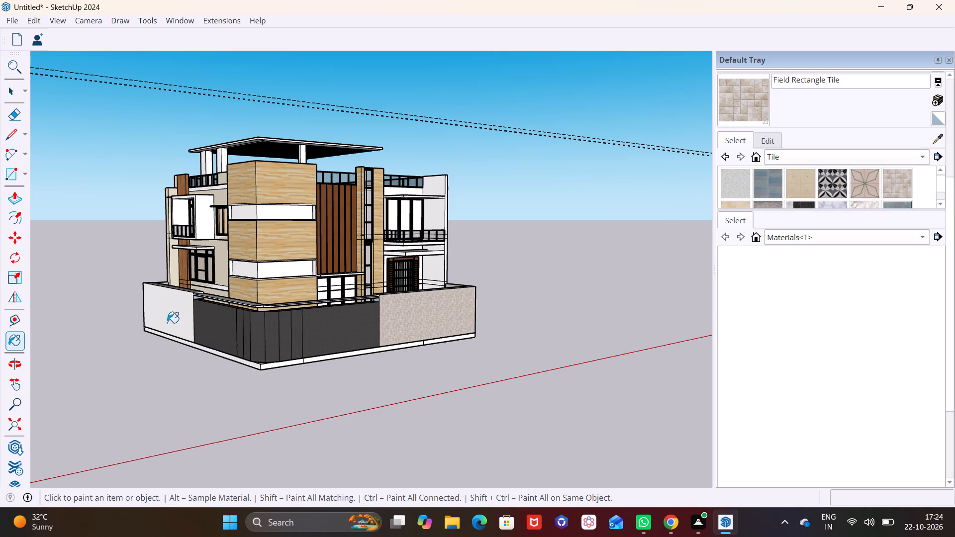
# Set the Field Rectangle Tile texture width to 10' so the compound wall tiles are larger.
pyautogui.scroll(10, 380, 297)
pyautogui.scroll(3, 427, 302)
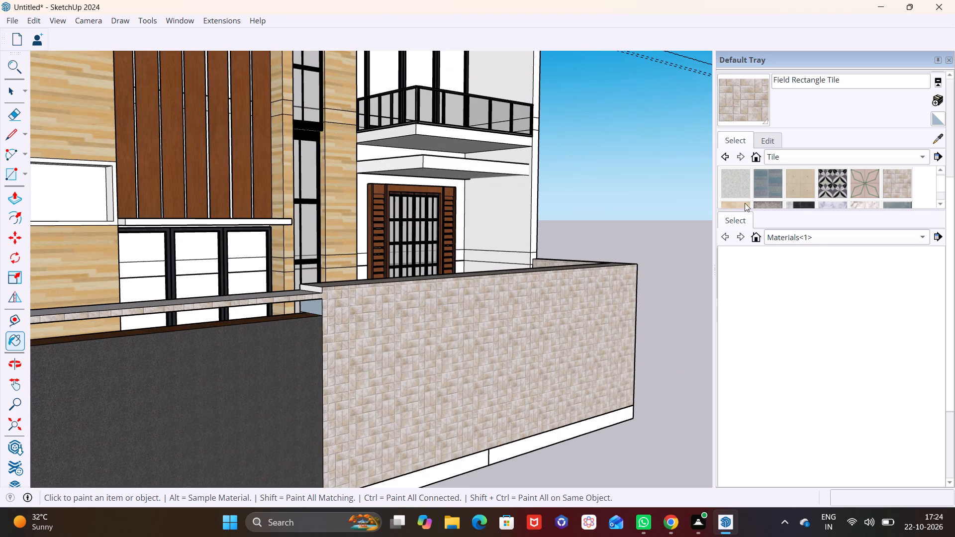
pyautogui.click(772, 141)
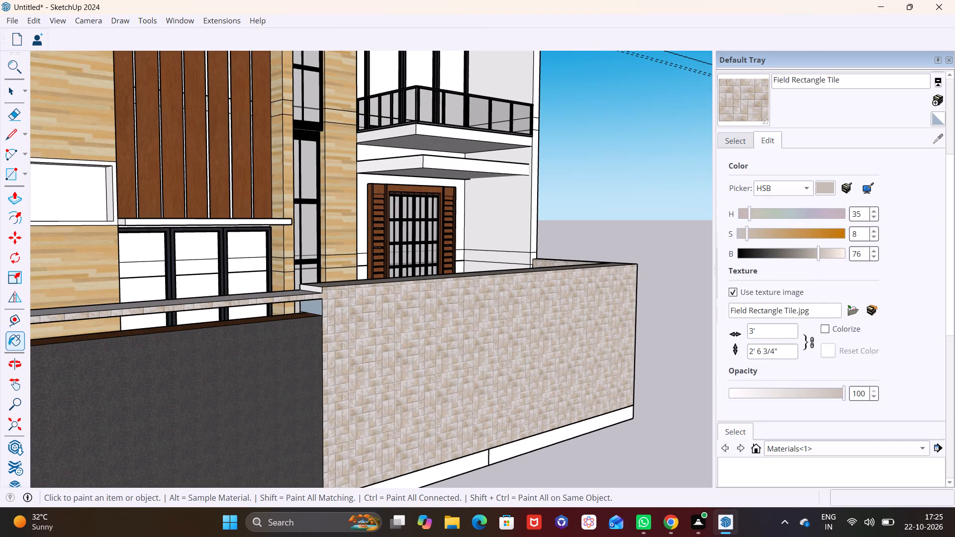
pyautogui.click(785, 333)
pyautogui.press('BackSpace')
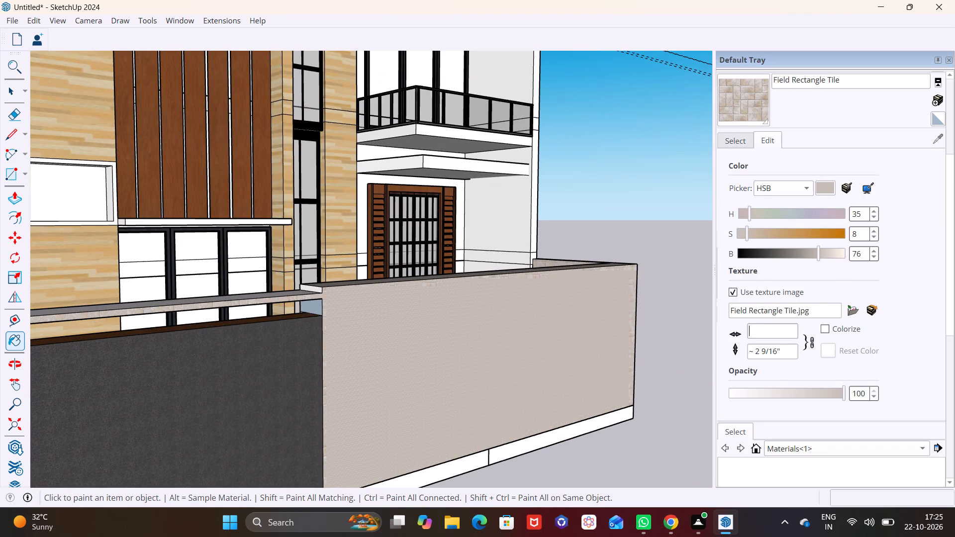
pyautogui.press('BackSpace')
pyautogui.write("10'")
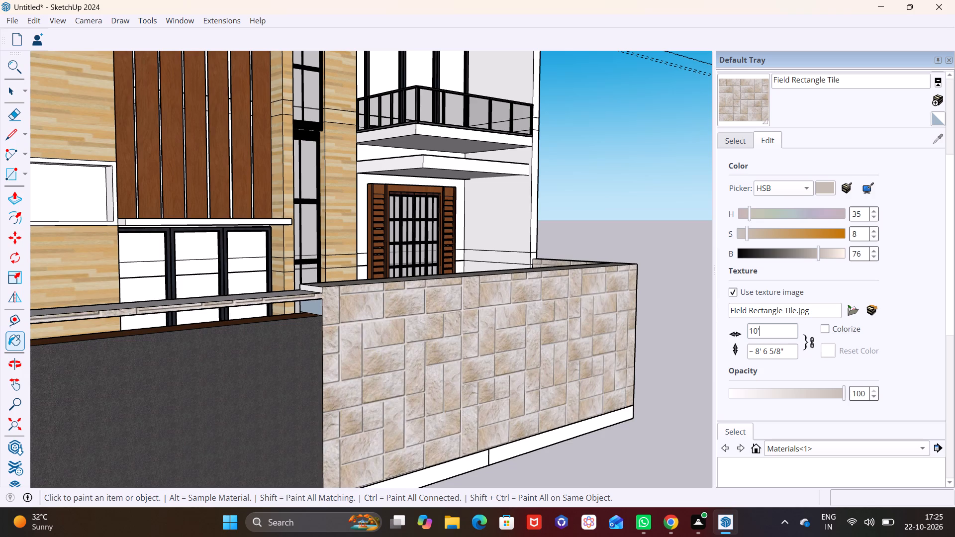
pyautogui.press('Return')
pyautogui.scroll(-3, 779, 361)
pyautogui.scroll(-3, 663, 399)
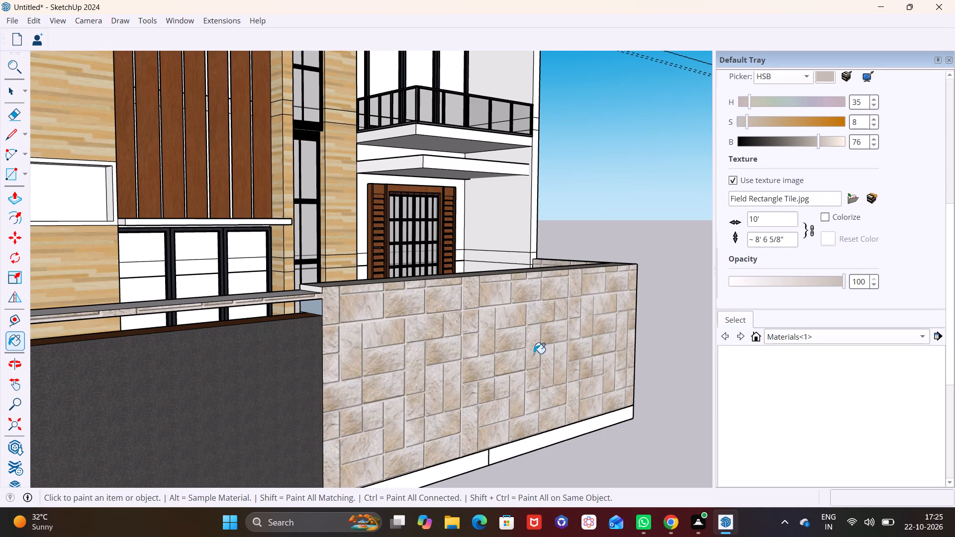
pyautogui.scroll(-8, 534, 354)
pyautogui.press('space')
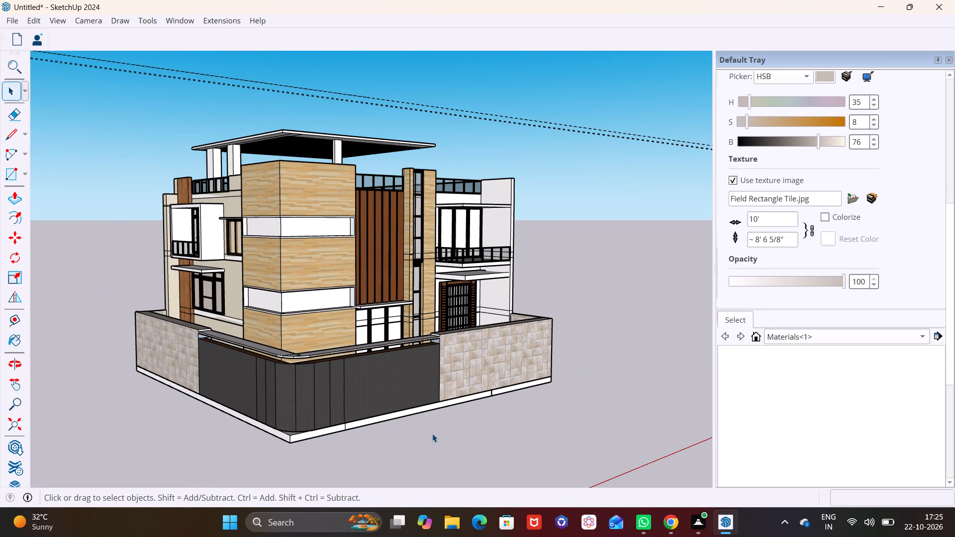
pyautogui.click(432, 434)
pyautogui.scroll(-3, 435, 423)
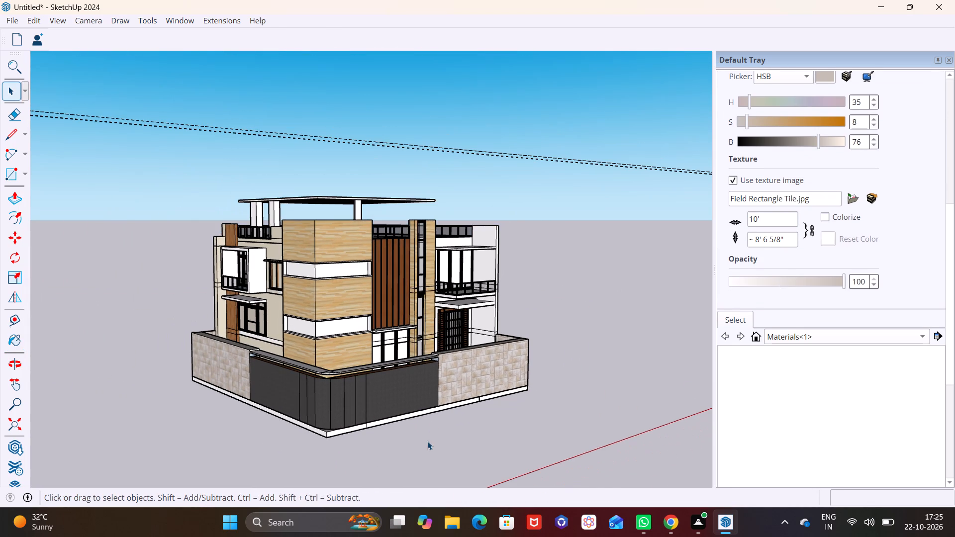
# Search 3D Warehouse for PLANTS.
pyautogui.keyDown('shift'); pyautogui.moveTo(423, 423); pyautogui.dragTo(421, 397, button='middle'); pyautogui.keyUp('shift')
pyautogui.moveTo(391, 304); pyautogui.dragTo(389, 345, button='middle')
pyautogui.keyDown('shift'); pyautogui.moveTo(383, 277); pyautogui.dragTo(373, 385, button='middle'); pyautogui.keyUp('shift')
pyautogui.click(183, 19)
pyautogui.click(181, 112)
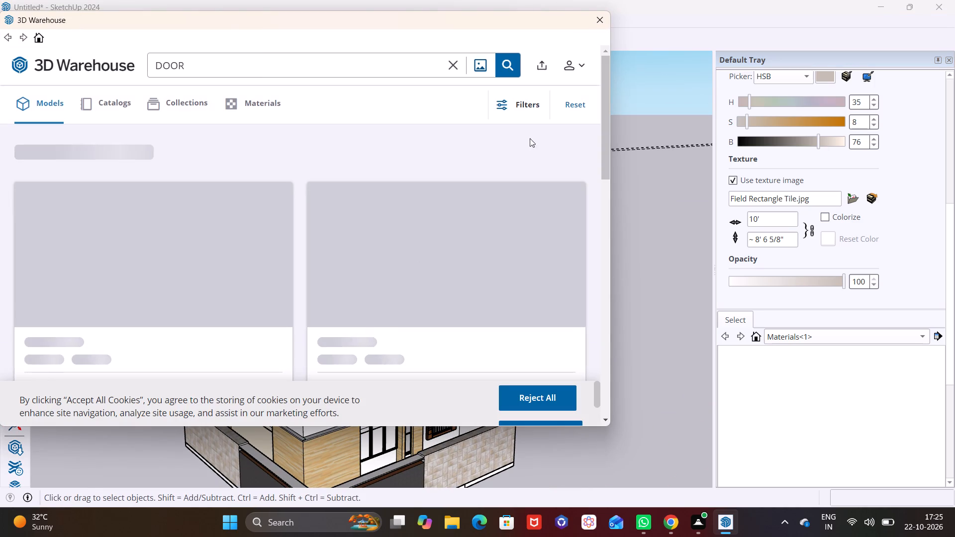
pyautogui.click(456, 65)
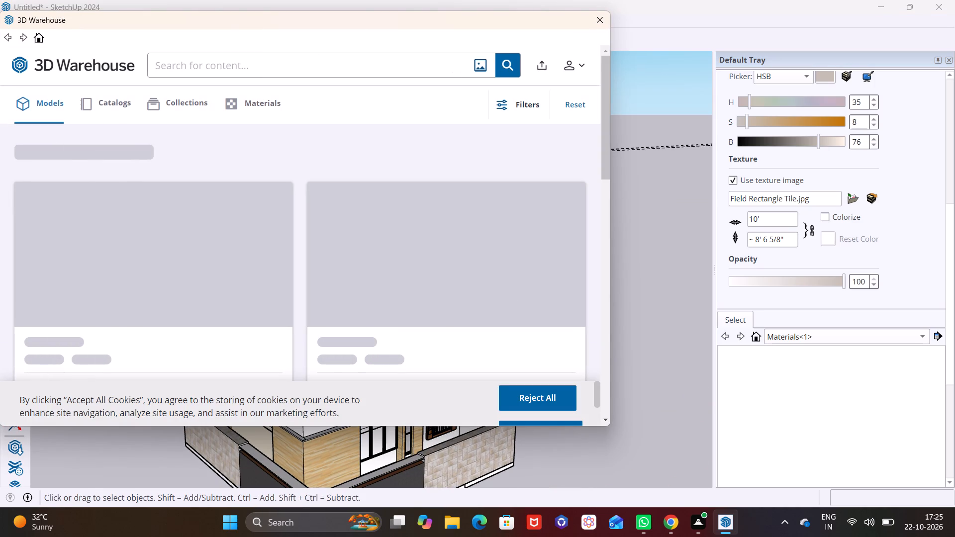
pyautogui.write('PLANTS')
pyautogui.press('Return')
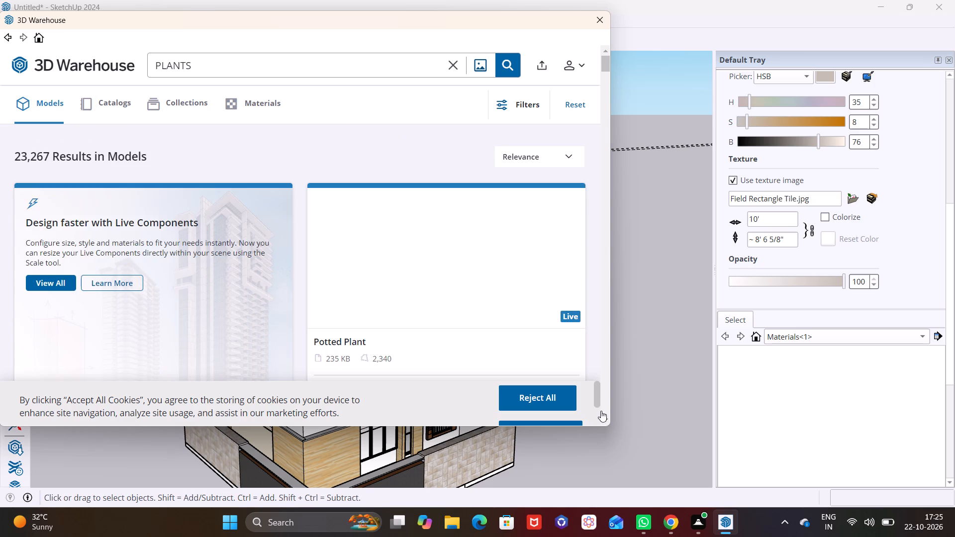
# Download the Round Planter with Plant from the search results directly into the house model.
pyautogui.click(605, 417)
pyautogui.click(609, 418)
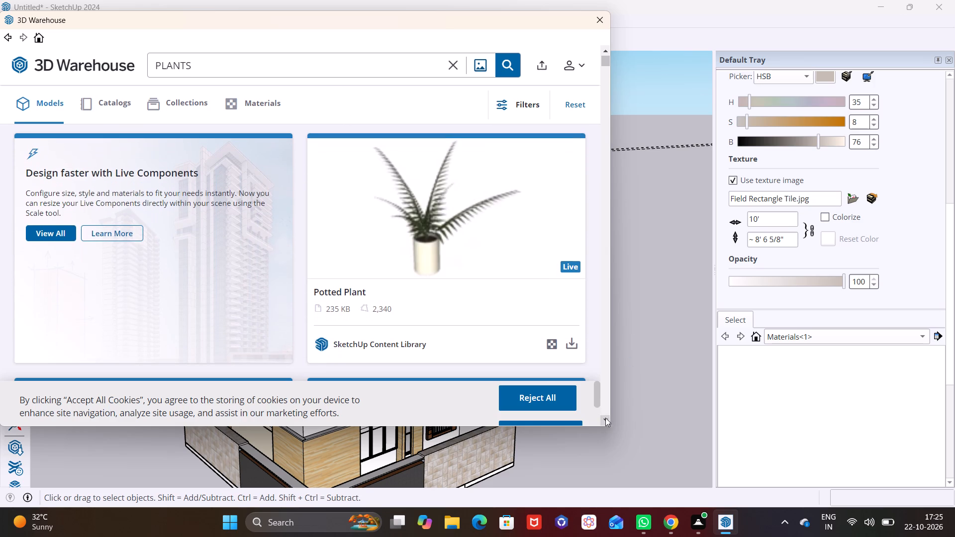
pyautogui.doubleClick(602, 419)
pyautogui.click(602, 419)
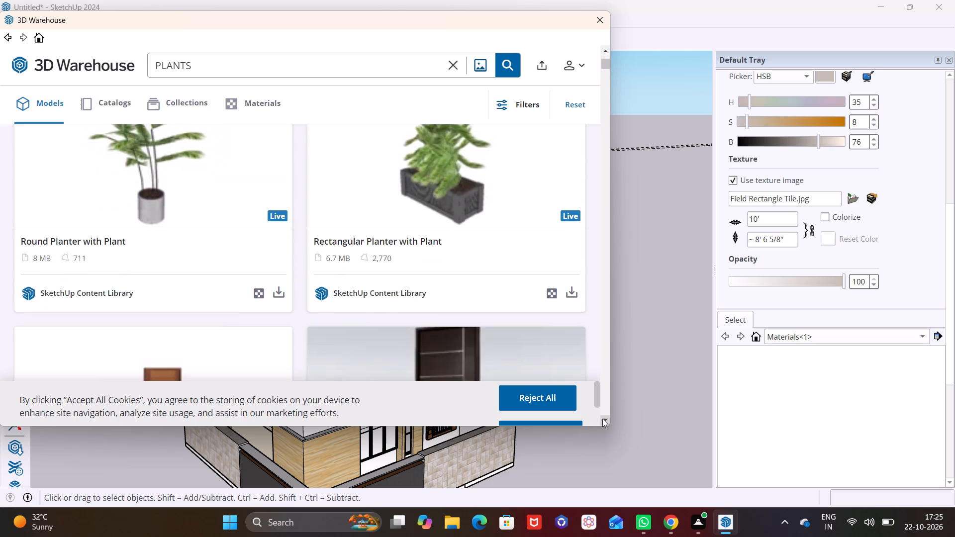
pyautogui.click(281, 294)
pyautogui.click(247, 235)
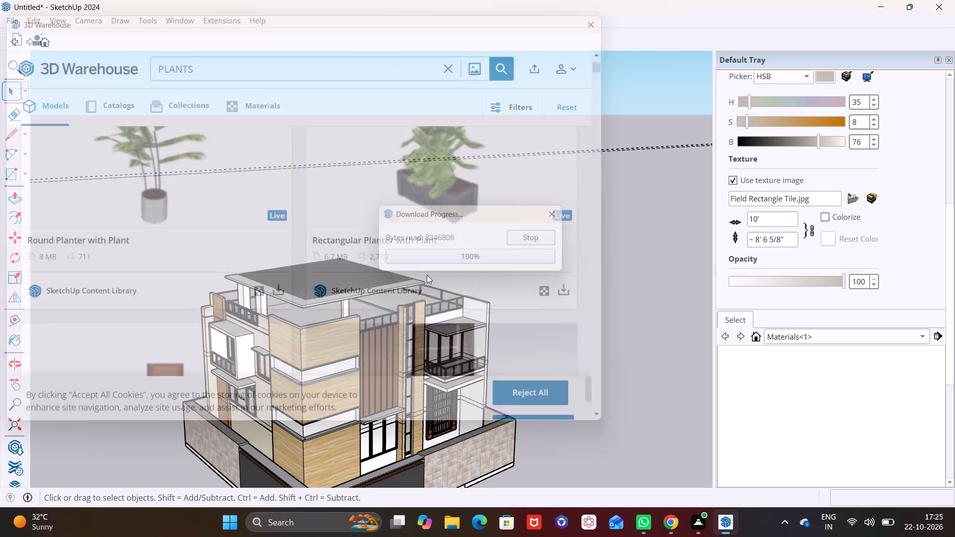
# Place the round planter on the roof terrace floor under the pergola, near the columns and side railing.
pyautogui.click(596, 284)
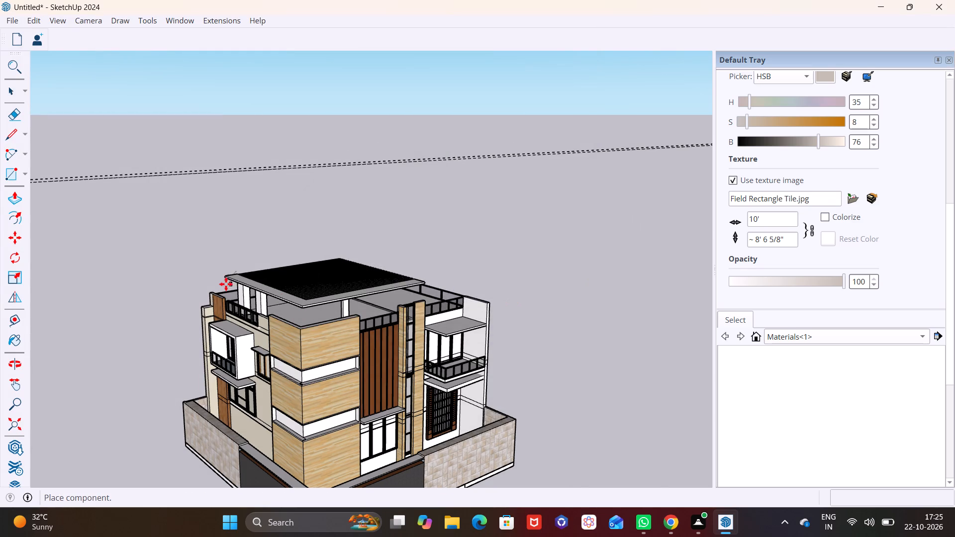
pyautogui.scroll(16, 226, 284)
pyautogui.moveTo(268, 314); pyautogui.dragTo(233, 347, button='middle')
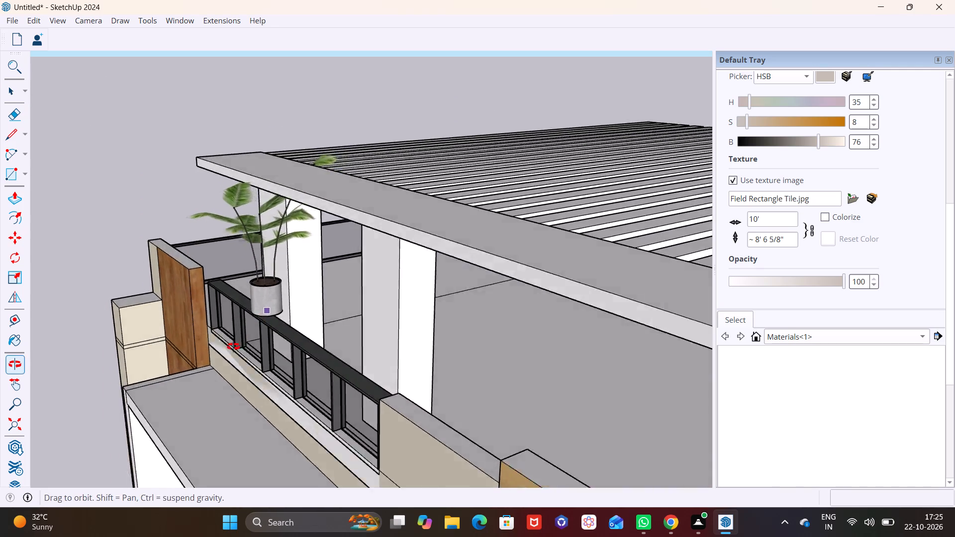
pyautogui.moveTo(233, 347); pyautogui.dragTo(224, 355, button='middle')
pyautogui.scroll(-2, 320, 360)
pyautogui.moveTo(319, 352); pyautogui.dragTo(316, 291, button='middle')
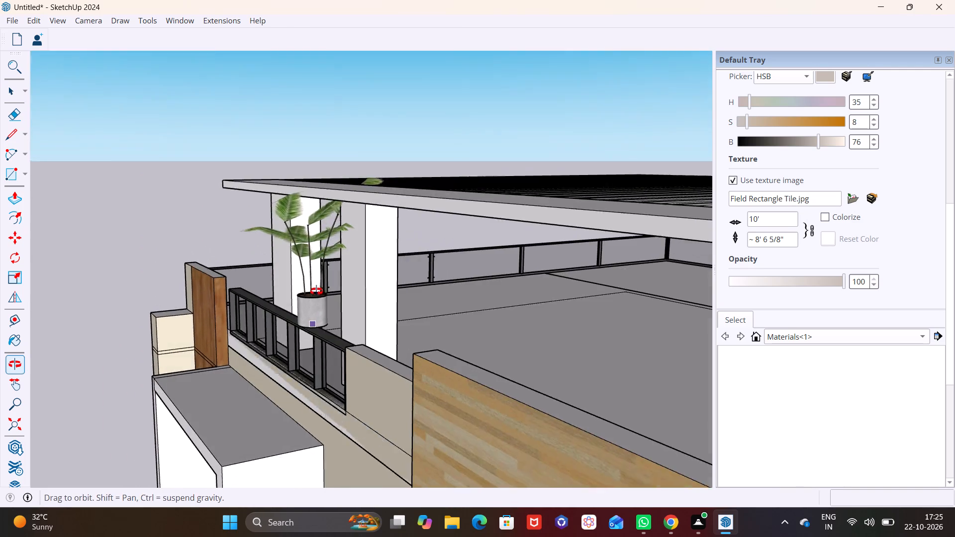
pyautogui.moveTo(316, 291); pyautogui.dragTo(316, 287, button='middle')
pyautogui.moveTo(403, 317); pyautogui.dragTo(269, 303, button='middle')
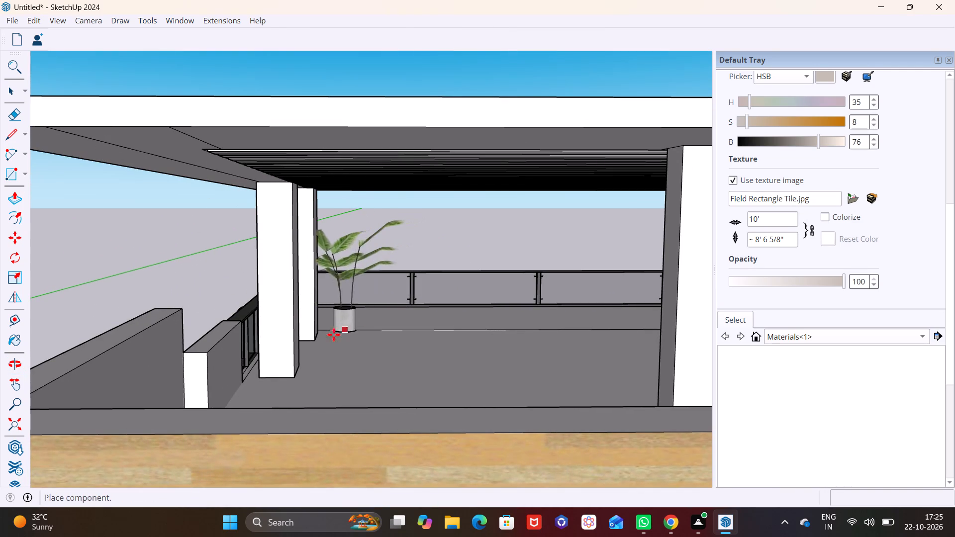
pyautogui.click(314, 347)
# Move the planter about 1' closer to the terrace railing between the two pergola columns.
pyautogui.moveTo(368, 320); pyautogui.dragTo(174, 306, button='middle')
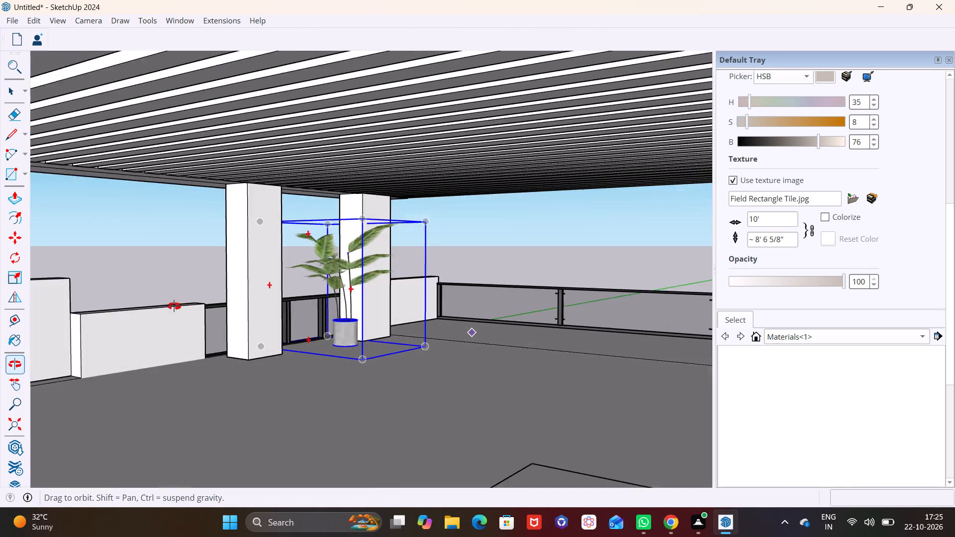
pyautogui.moveTo(174, 306); pyautogui.dragTo(134, 309, button='middle')
pyautogui.scroll(7, 337, 332)
pyautogui.moveTo(377, 340); pyautogui.dragTo(312, 373, button='middle')
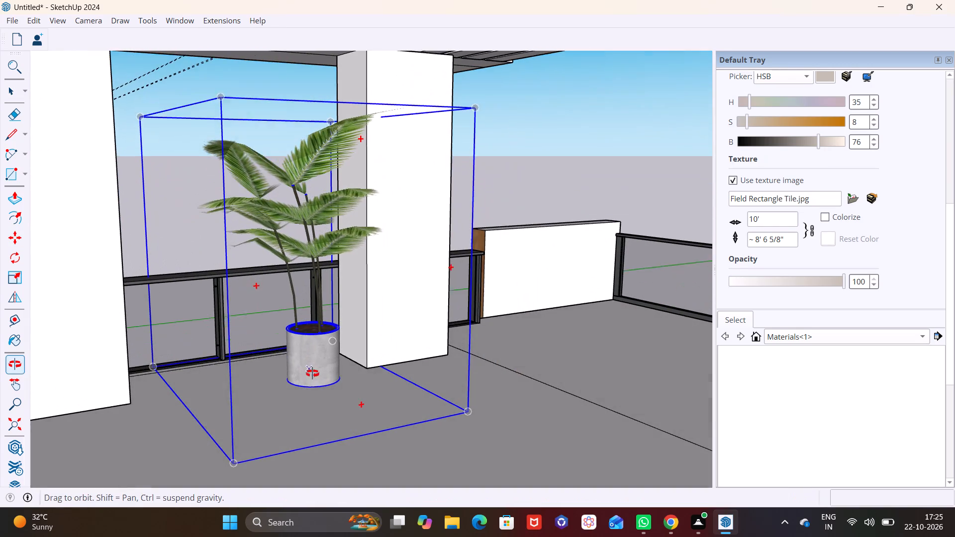
pyautogui.moveTo(312, 373); pyautogui.dragTo(313, 374, button='middle')
pyautogui.press('m')
pyautogui.click(314, 373)
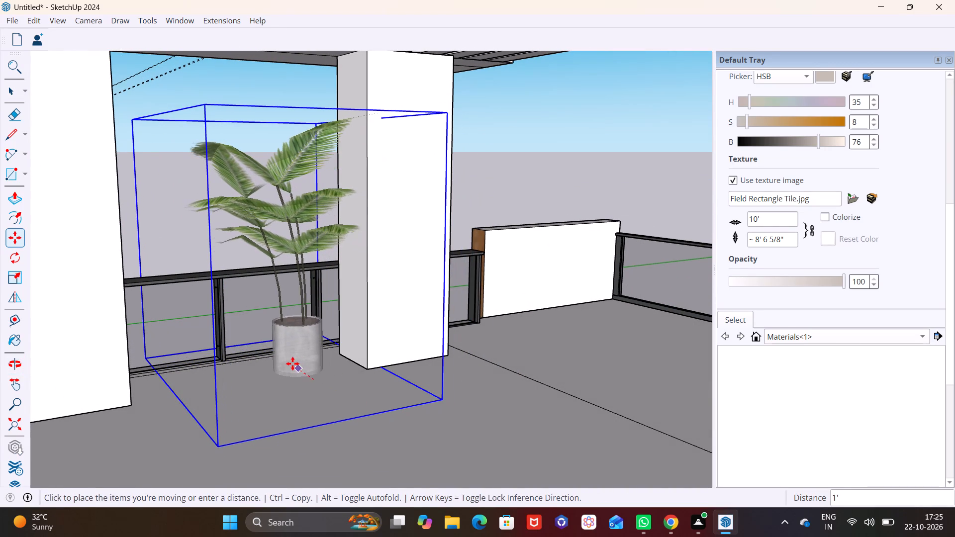
pyautogui.click(291, 363)
# Copy the planter three times along the terrace railing: two beyond the column about 3' 9" apart, and one on the original planter's other side.
pyautogui.press('m')
pyautogui.click(315, 362)
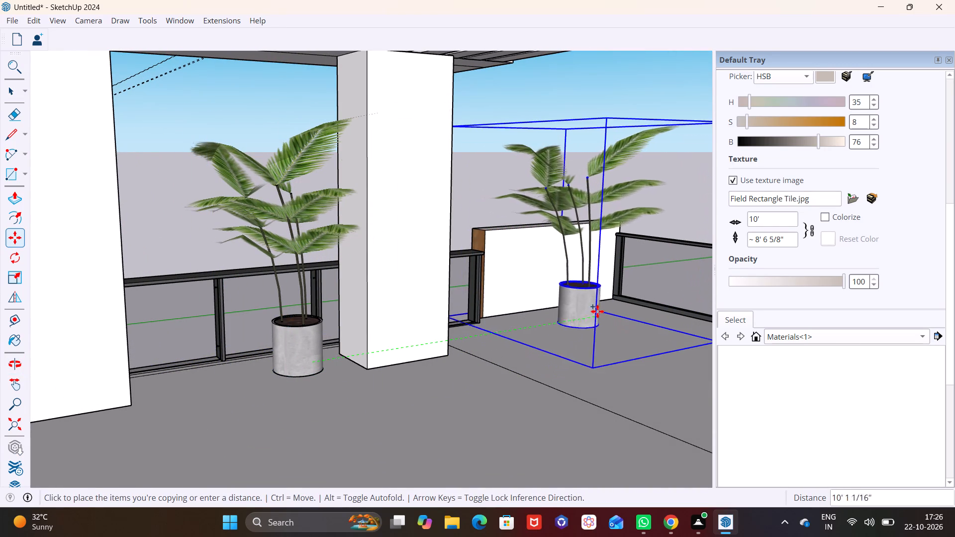
pyautogui.click(618, 308)
pyautogui.click(605, 311)
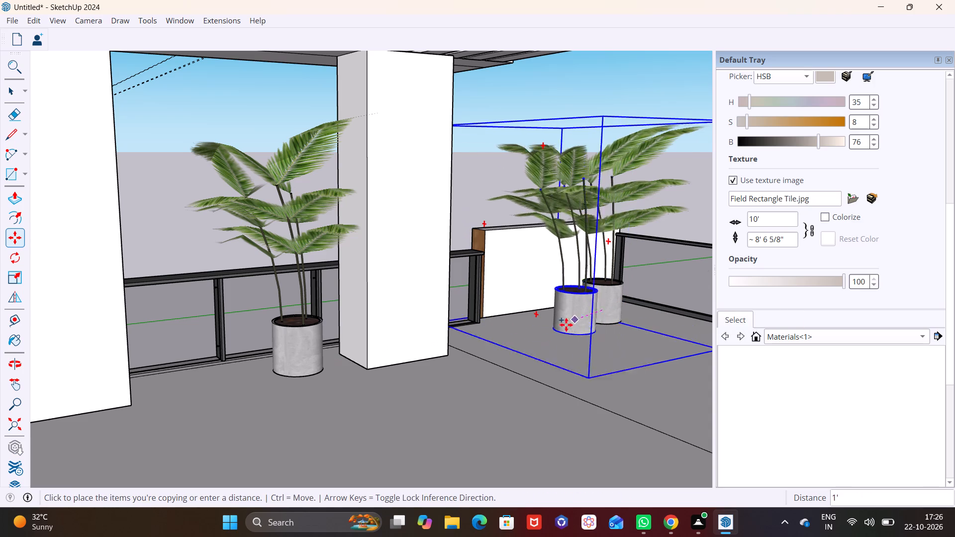
pyautogui.click(515, 324)
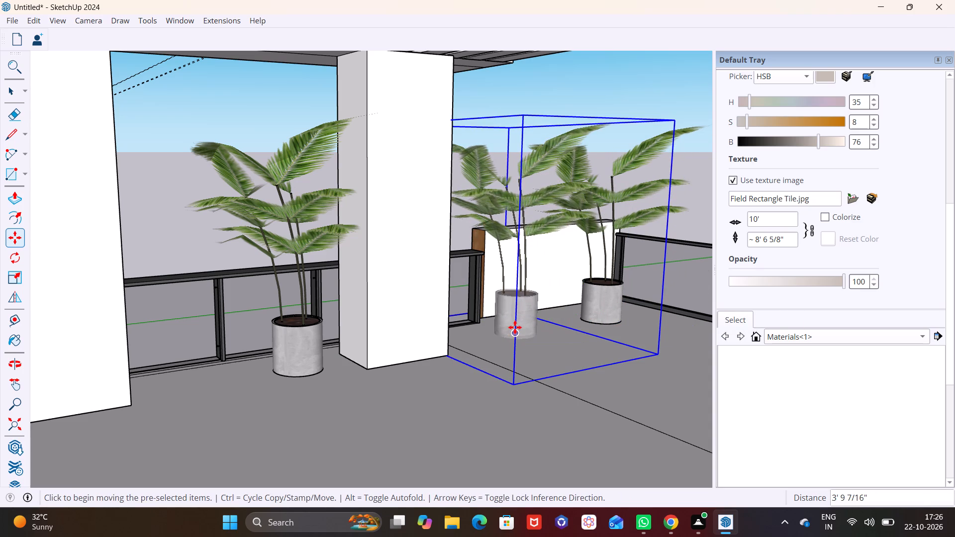
pyautogui.click(515, 327)
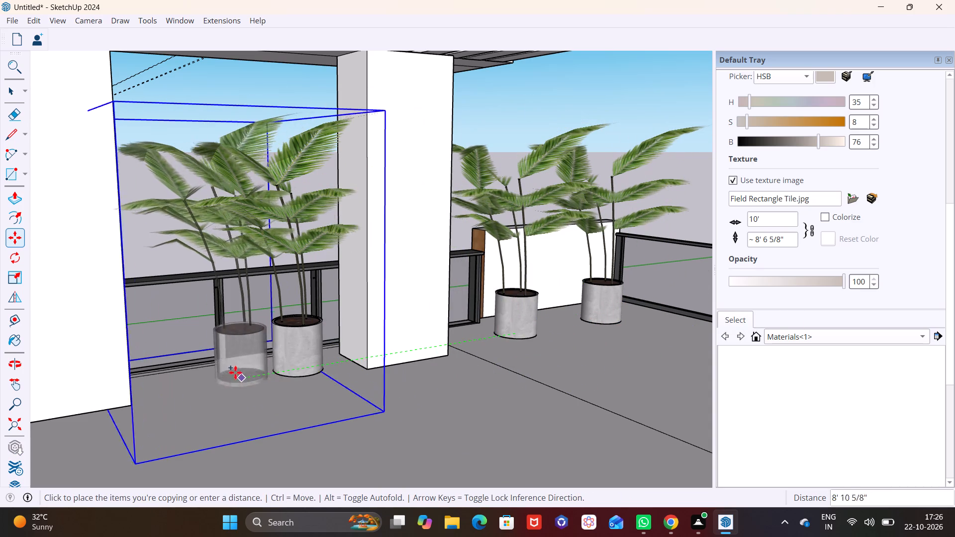
pyautogui.click(173, 391)
pyautogui.press('space')
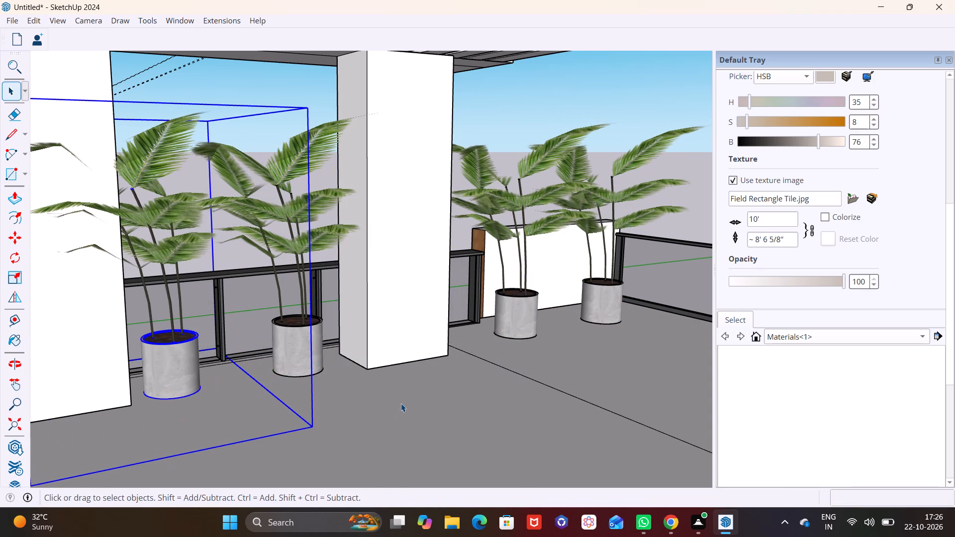
# Copy one planter from between the pergola columns across to the open part of the roof terrace on the opposite side.
pyautogui.scroll(-6, 402, 401)
pyautogui.scroll(-19, 335, 368)
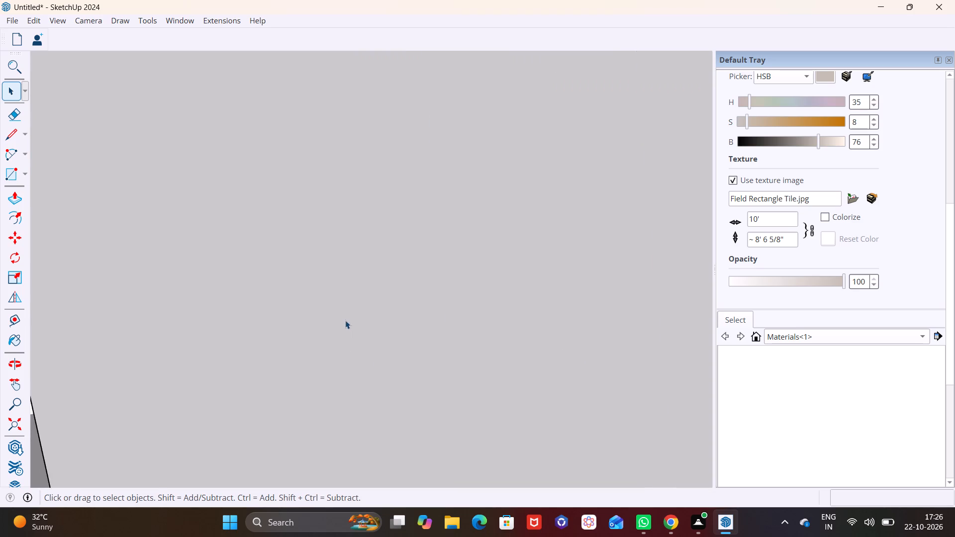
pyautogui.scroll(-20, 345, 320)
pyautogui.scroll(-18, 345, 320)
pyautogui.moveTo(341, 355); pyautogui.dragTo(356, 358, button='middle')
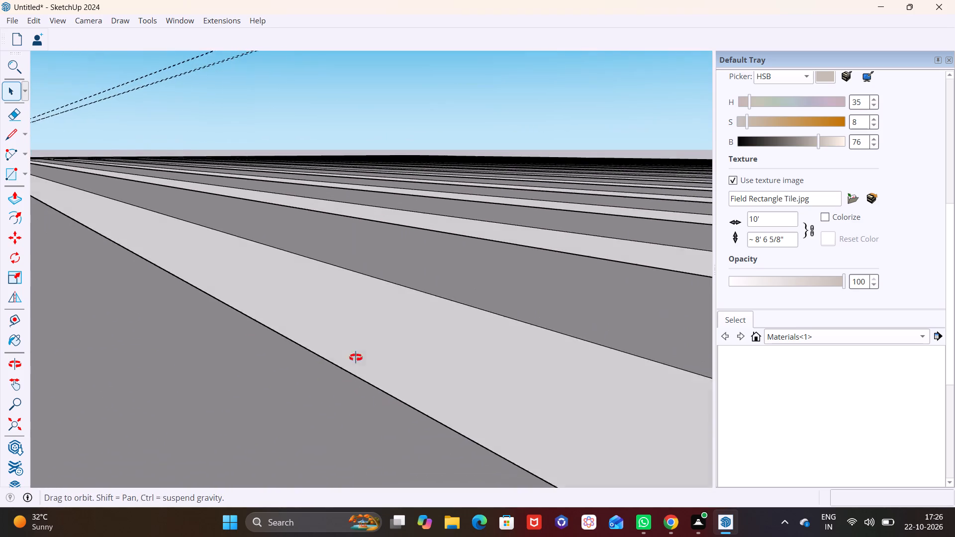
pyautogui.moveTo(356, 358); pyautogui.dragTo(358, 358, button='middle')
pyautogui.scroll(-20, 356, 358)
pyautogui.scroll(-18, 356, 358)
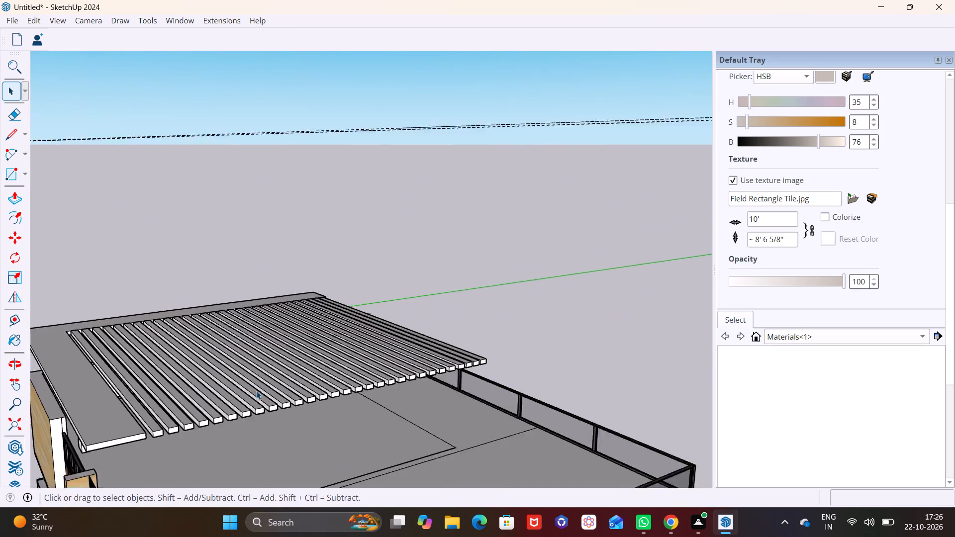
pyautogui.moveTo(280, 383); pyautogui.dragTo(489, 286, button='middle')
pyautogui.moveTo(410, 361); pyautogui.dragTo(685, 439, button='middle')
pyautogui.moveTo(381, 415); pyautogui.dragTo(472, 332, button='middle')
pyautogui.moveTo(477, 349); pyautogui.dragTo(586, 355, button='middle')
pyautogui.press('space')
pyautogui.click(508, 289)
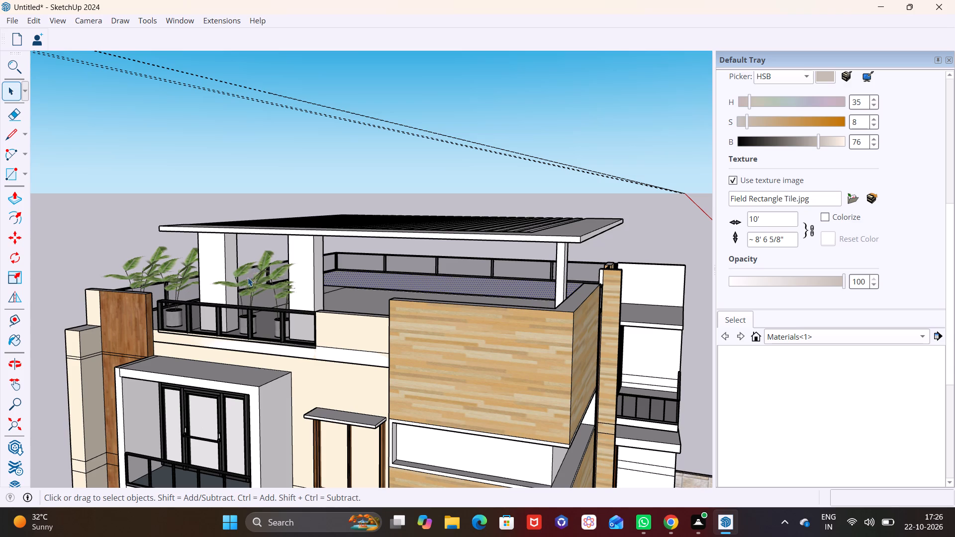
pyautogui.click(248, 277)
pyautogui.press('m')
pyautogui.click(255, 299)
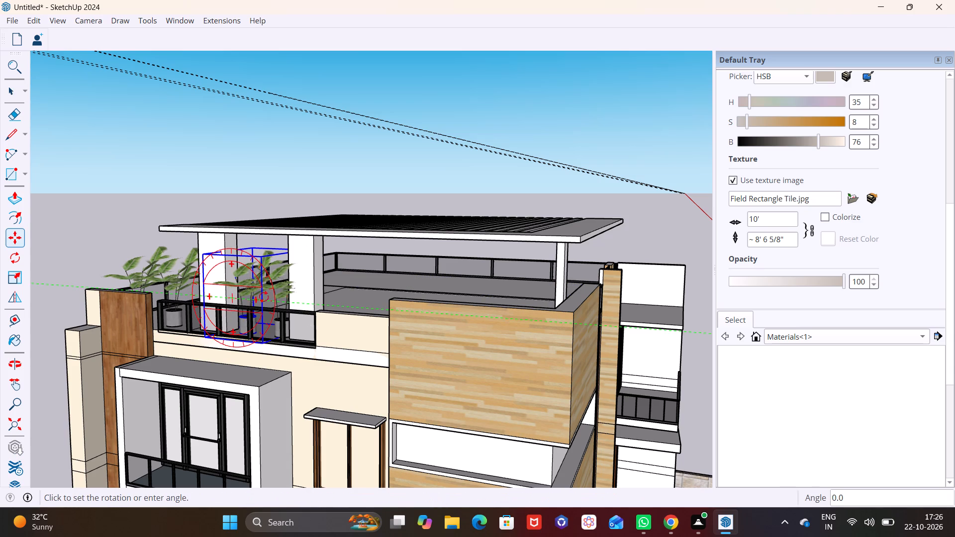
pyautogui.press('space')
pyautogui.press('m')
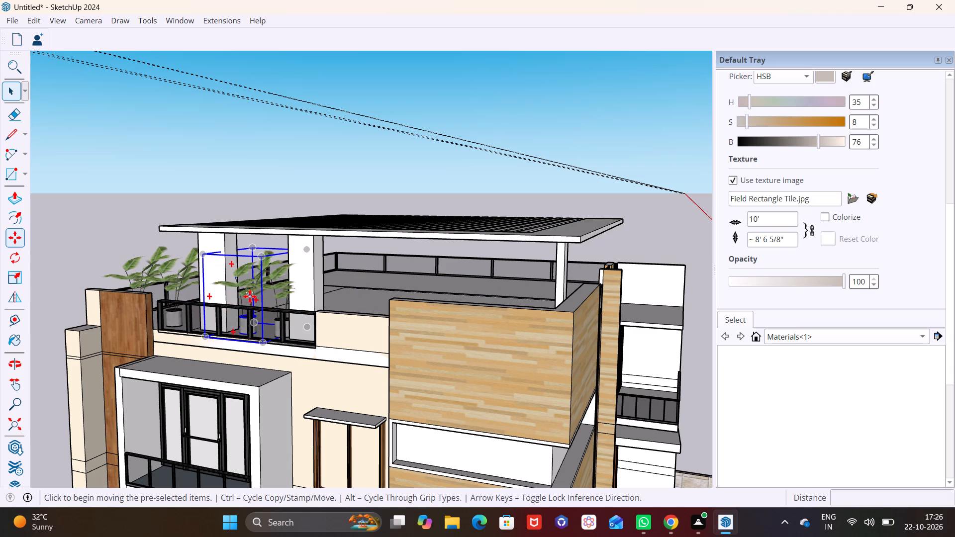
pyautogui.click(247, 297)
pyautogui.scroll(-4, 478, 274)
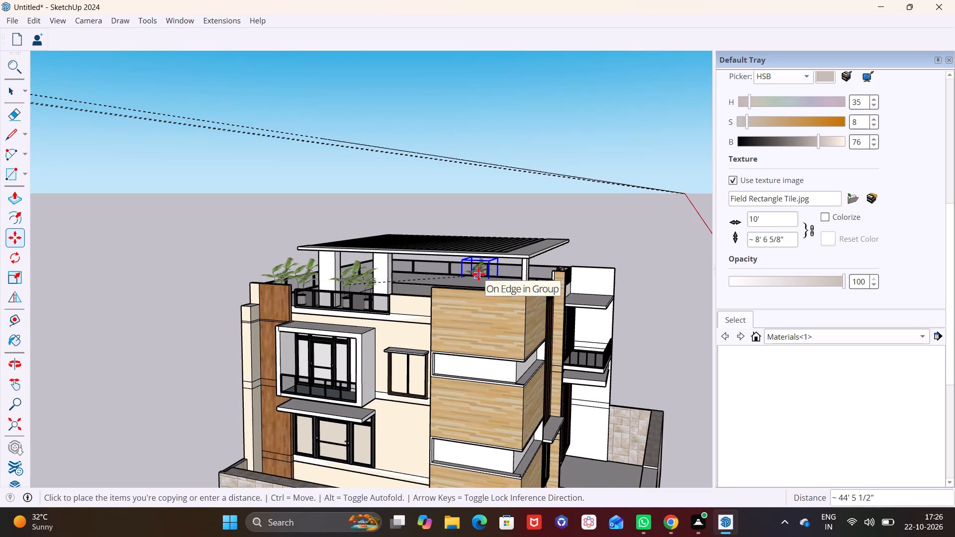
pyautogui.moveTo(478, 274); pyautogui.dragTo(338, 273, button='middle')
pyautogui.moveTo(415, 275); pyautogui.dragTo(227, 304, button='middle')
pyautogui.scroll(8, 483, 269)
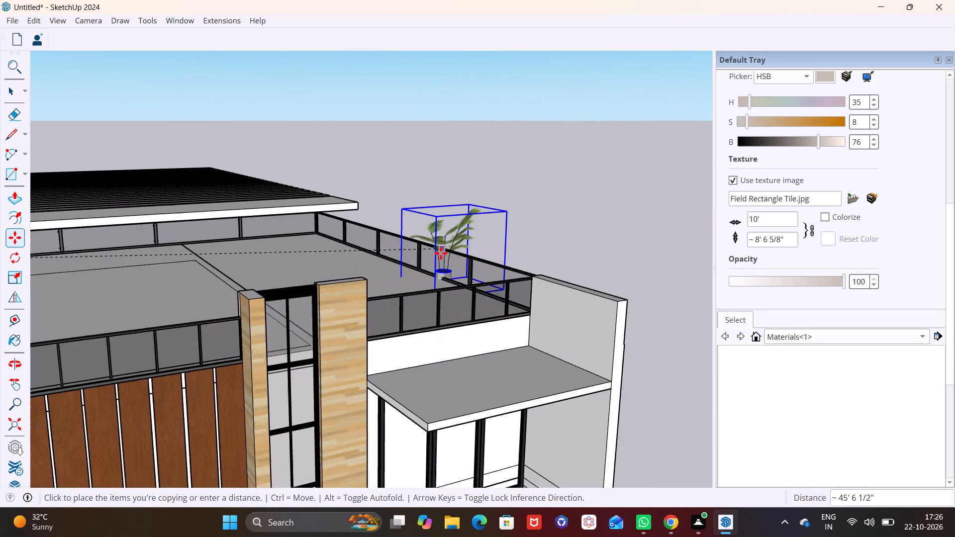
pyautogui.scroll(7, 441, 253)
pyautogui.moveTo(424, 260); pyautogui.dragTo(324, 297, button='middle')
pyautogui.scroll(-9, 319, 296)
pyautogui.keyDown('shift'); pyautogui.moveTo(272, 326); pyautogui.dragTo(281, 319, button='middle'); pyautogui.keyUp('shift')
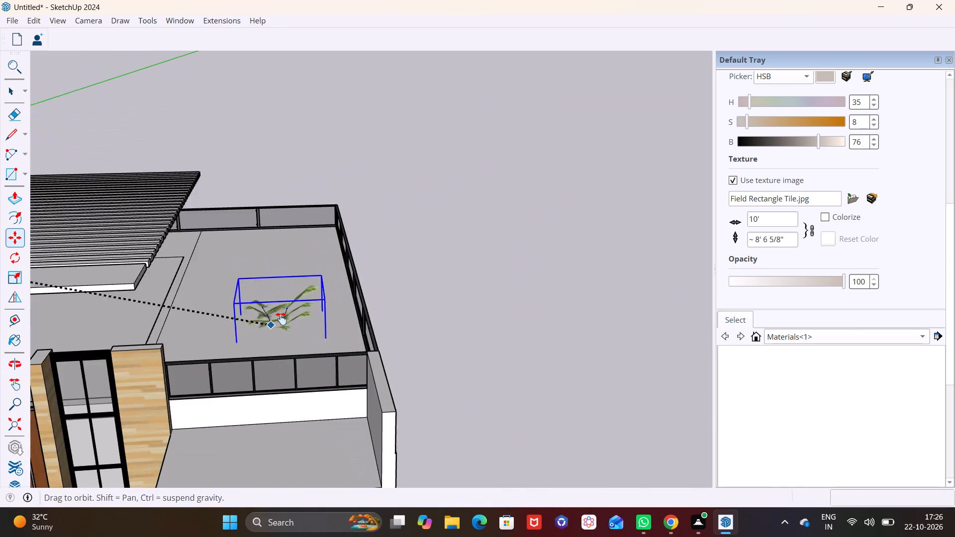
pyautogui.keyDown('shift'); pyautogui.moveTo(281, 319); pyautogui.dragTo(383, 237, button='middle'); pyautogui.keyUp('shift')
pyautogui.moveTo(481, 245); pyautogui.dragTo(226, 318, button='middle')
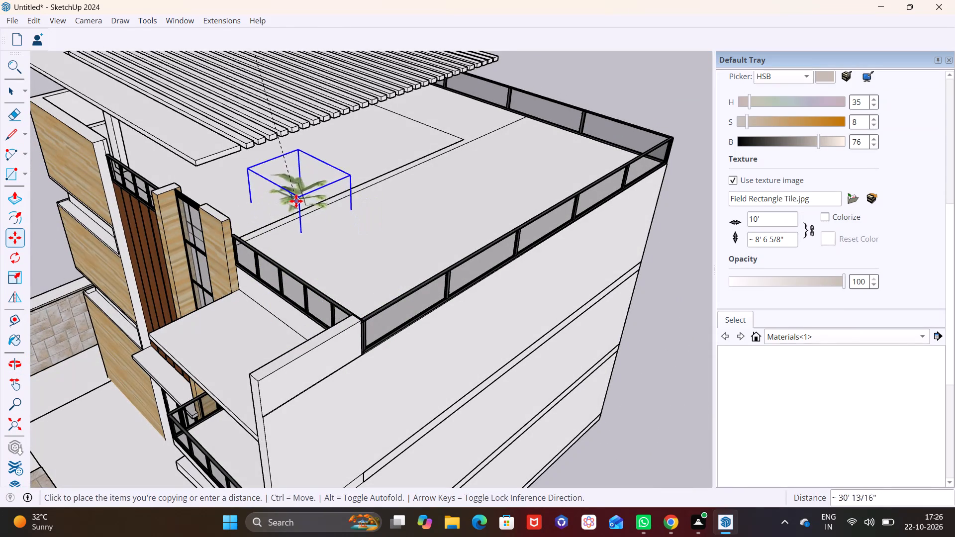
pyautogui.click(314, 221)
# Move the new planter copy about 7' 3" so its whole pot stands clear of the terrace floor near the pergola edge.
pyautogui.moveTo(362, 224); pyautogui.dragTo(215, 257, button='middle')
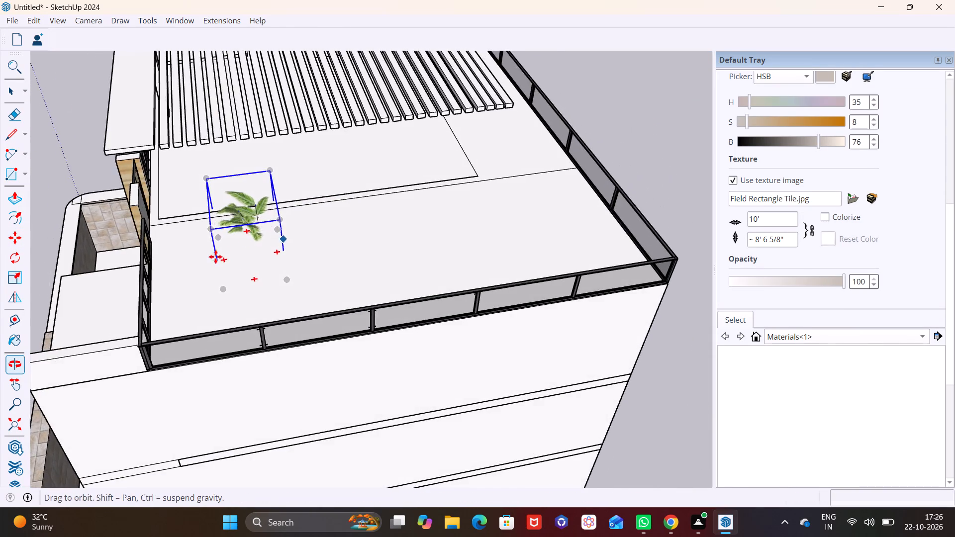
pyautogui.moveTo(215, 257); pyautogui.dragTo(213, 267, button='middle')
pyautogui.scroll(4, 266, 228)
pyautogui.press('m')
pyautogui.click(241, 219)
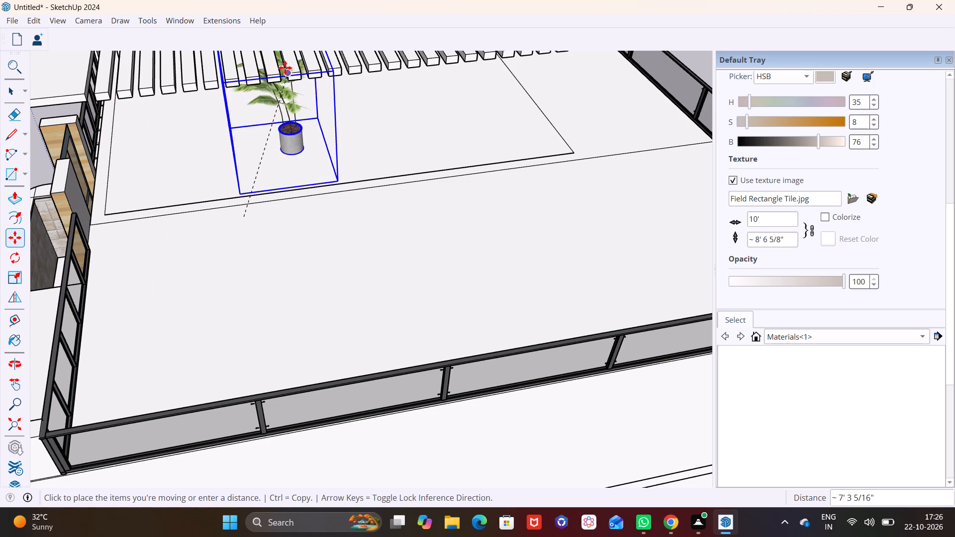
pyautogui.click(286, 68)
# Move the selected planter about 14' 10" from the pergola edge to the open terrace's corner where the railings meet.
pyautogui.scroll(-6, 344, 199)
pyautogui.moveTo(347, 239); pyautogui.dragTo(280, 143, button='middle')
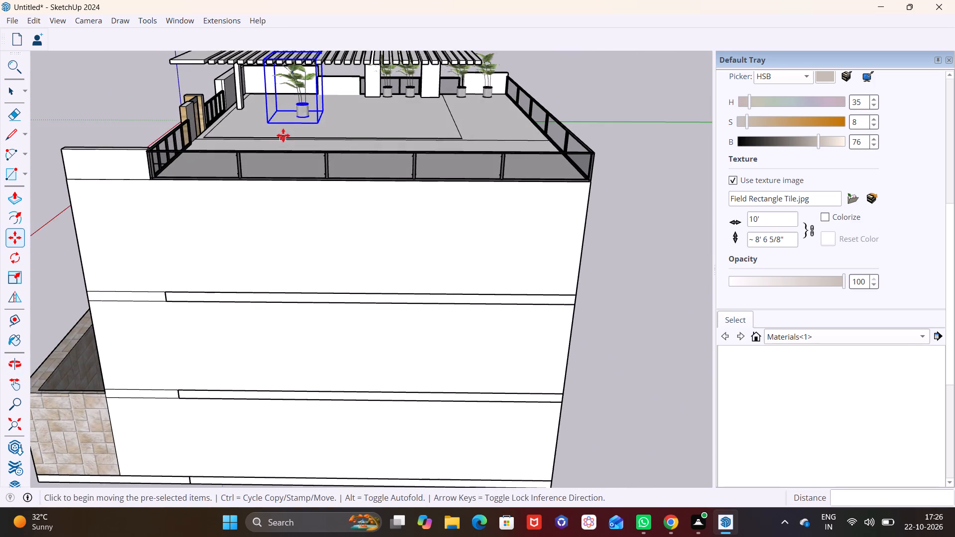
pyautogui.moveTo(291, 125); pyautogui.dragTo(390, 263, button='middle')
pyautogui.moveTo(390, 267); pyautogui.dragTo(413, 295, button='middle')
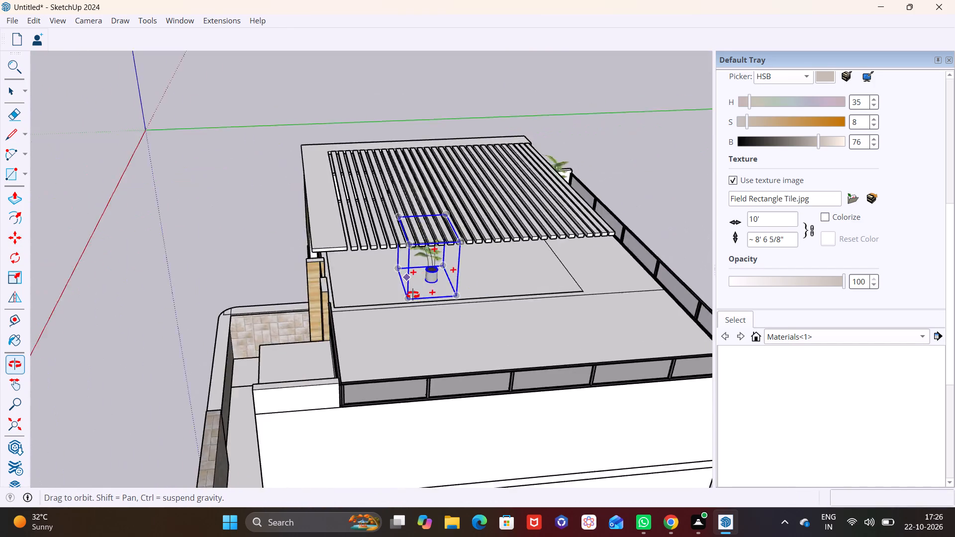
pyautogui.moveTo(413, 295); pyautogui.dragTo(365, 290, button='middle')
pyautogui.scroll(7, 362, 280)
pyautogui.keyDown('shift'); pyautogui.moveTo(346, 296); pyautogui.dragTo(369, 214, button='middle'); pyautogui.keyUp('shift')
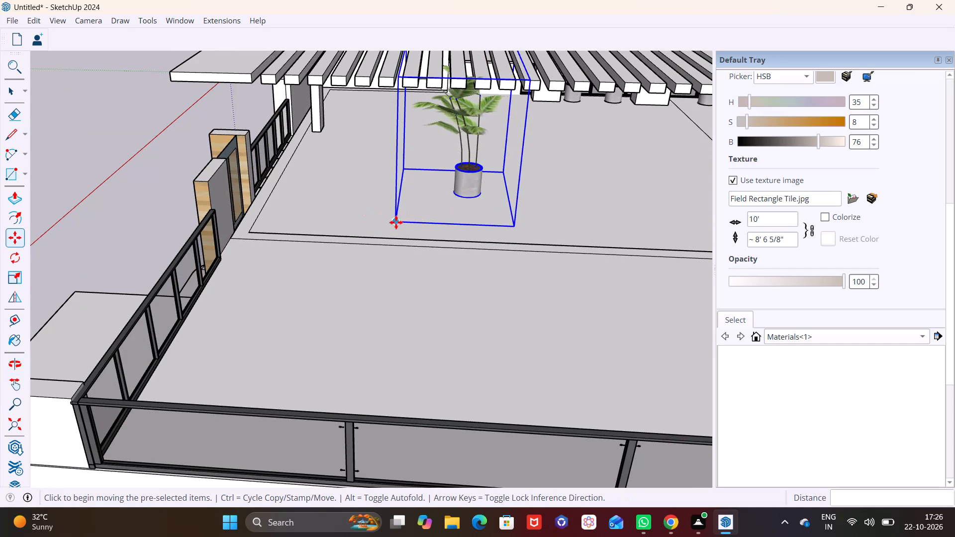
pyautogui.click(396, 222)
pyautogui.press('m')
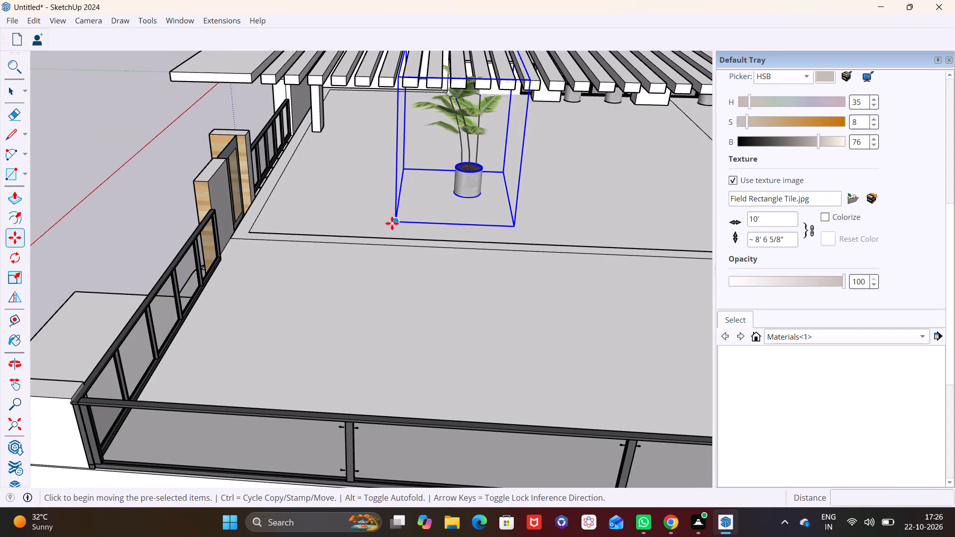
pyautogui.click(393, 221)
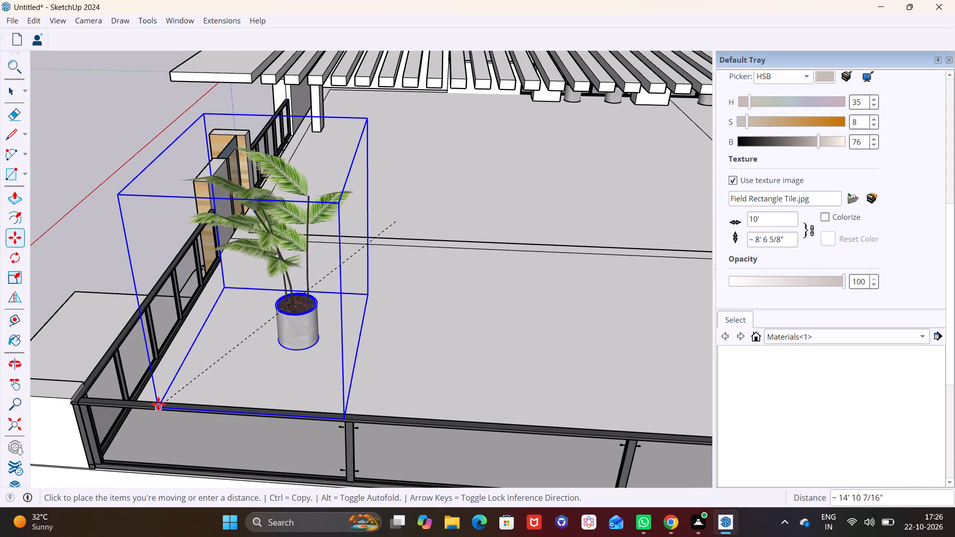
pyautogui.click(158, 404)
# Copy the corner planter about 8' 5" across the terrace toward the timber-clad pillars on the facade side.
pyautogui.scroll(-3, 251, 341)
pyautogui.moveTo(251, 341); pyautogui.dragTo(259, 343, button='middle')
pyautogui.moveTo(270, 342); pyautogui.dragTo(460, 286, button='middle')
pyautogui.scroll(-3, 460, 285)
pyautogui.moveTo(421, 335); pyautogui.dragTo(488, 346, button='middle')
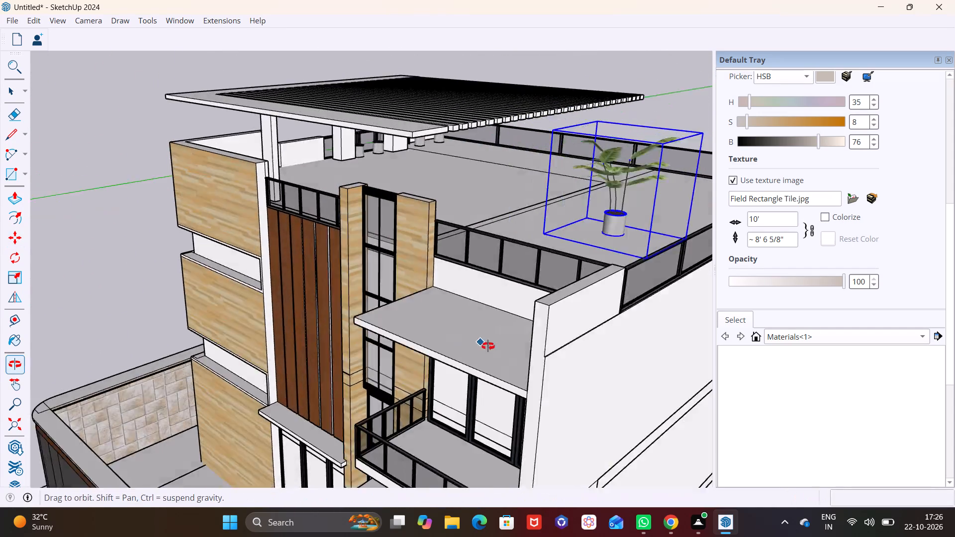
pyautogui.moveTo(488, 346); pyautogui.dragTo(611, 302, button='middle')
pyautogui.keyDown('ctrl'); pyautogui.moveTo(620, 235); pyautogui.dragTo(547, 356, button='middle'); pyautogui.keyUp('ctrl')
pyautogui.moveTo(602, 367); pyautogui.dragTo(613, 262, button='middle')
pyautogui.scroll(1, 614, 286)
pyautogui.keyDown('shift'); pyautogui.moveTo(539, 282); pyautogui.dragTo(546, 298, button='middle'); pyautogui.keyUp('shift')
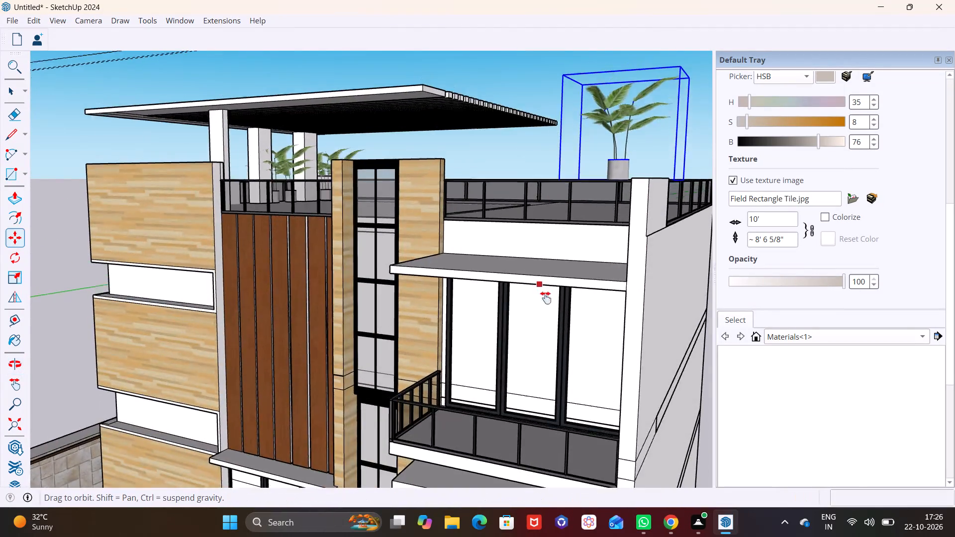
pyautogui.keyDown('shift'); pyautogui.moveTo(546, 298); pyautogui.dragTo(612, 424, button='middle'); pyautogui.keyUp('shift')
pyautogui.keyDown('shift'); pyautogui.moveTo(656, 301); pyautogui.dragTo(464, 275, button='middle'); pyautogui.keyUp('shift')
pyautogui.moveTo(344, 351); pyautogui.dragTo(450, 360, button='middle')
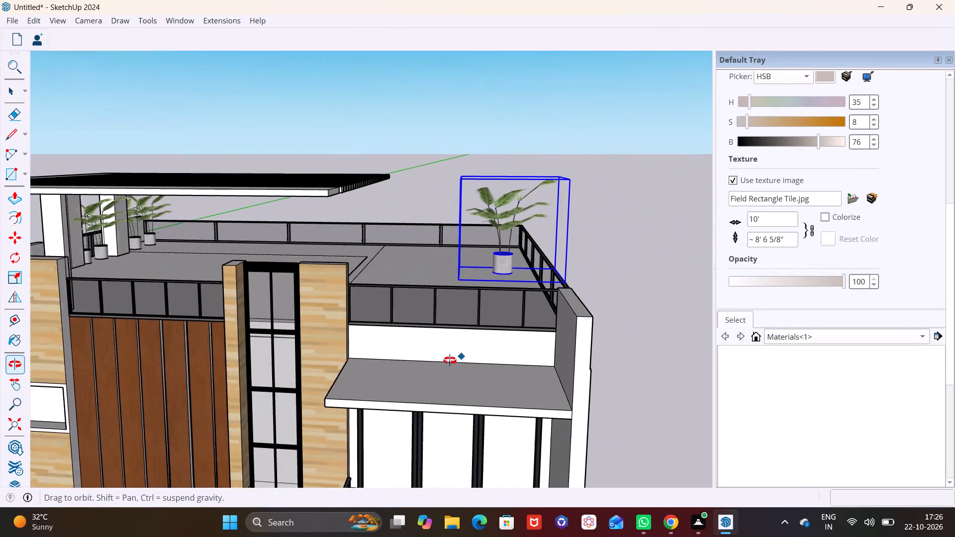
pyautogui.moveTo(450, 360); pyautogui.dragTo(454, 360, button='middle')
pyautogui.click(573, 177)
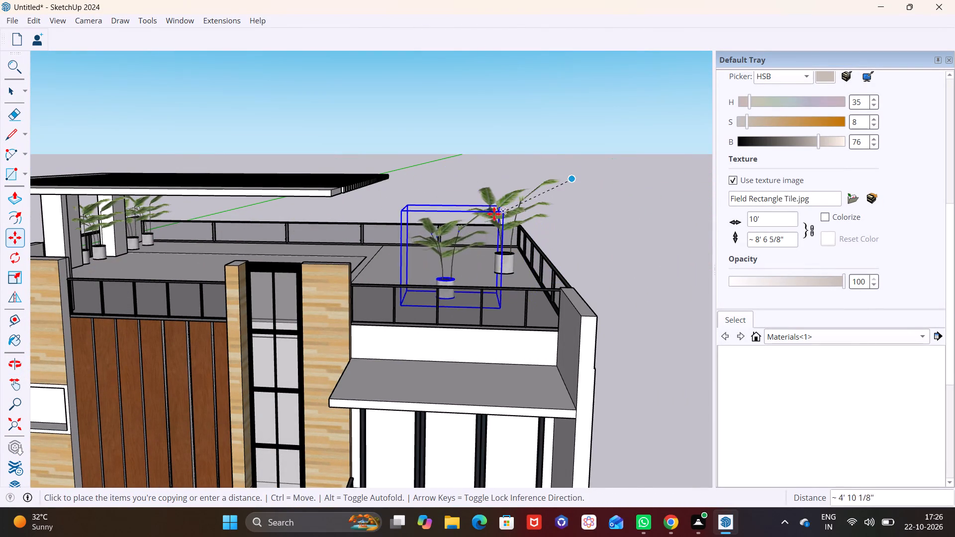
pyautogui.click(439, 213)
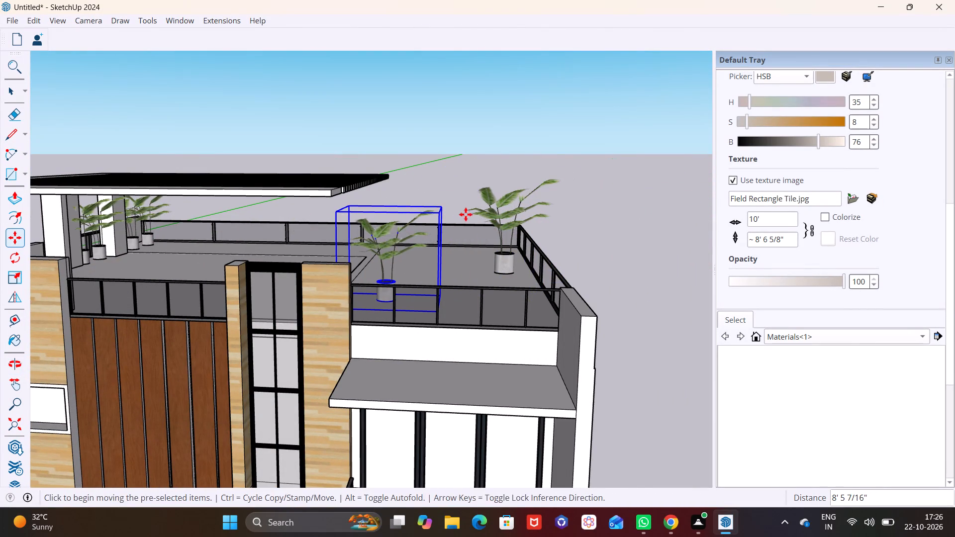
# Delete the original planter near the terrace corner, keeping the copy near the timber-clad pillars.
pyautogui.press('space')
pyautogui.click(480, 281)
pyautogui.scroll(5, 460, 265)
pyautogui.middleClick(460, 265)
pyautogui.moveTo(462, 265); pyautogui.dragTo(442, 284, button='middle')
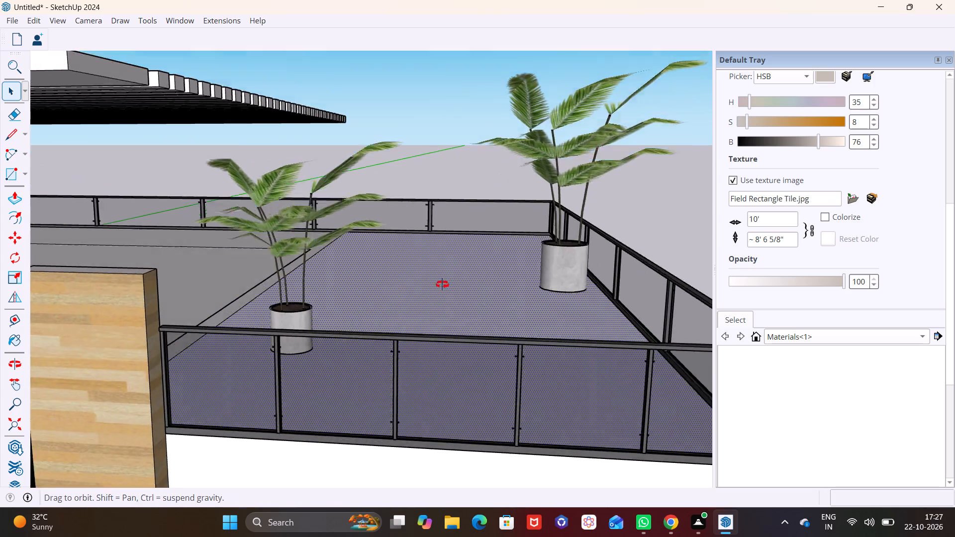
pyautogui.moveTo(442, 284); pyautogui.dragTo(406, 324, button='middle')
pyautogui.scroll(-4, 406, 322)
pyautogui.moveTo(481, 336); pyautogui.dragTo(528, 260, button='middle')
pyautogui.click(536, 192)
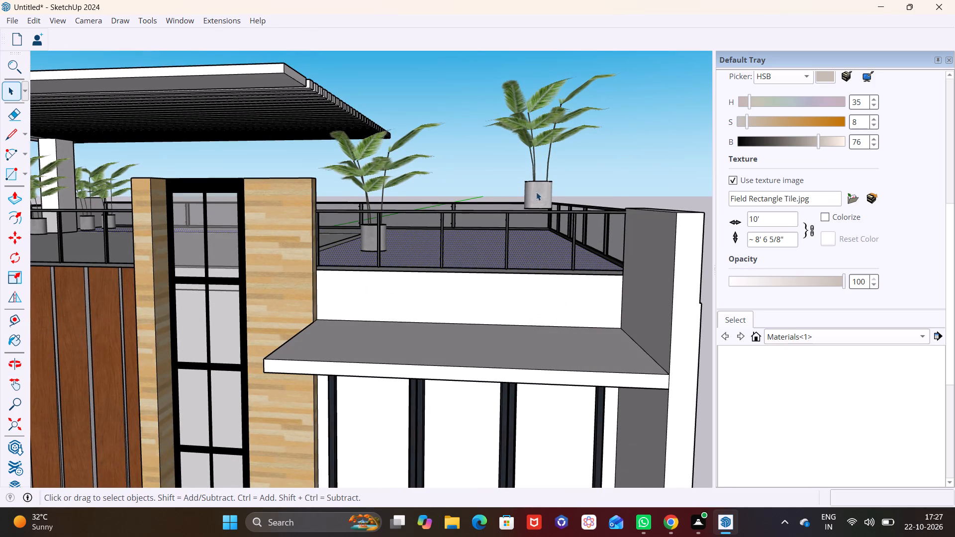
pyautogui.press('Delete')
# Move the remaining planter close to the facade-side railing, beside the timber-clad pillars.
pyautogui.moveTo(504, 225); pyautogui.dragTo(477, 348, button='middle')
pyautogui.click(375, 242)
pyautogui.moveTo(436, 241); pyautogui.dragTo(245, 260, button='middle')
pyautogui.moveTo(390, 235); pyautogui.dragTo(293, 247, button='middle')
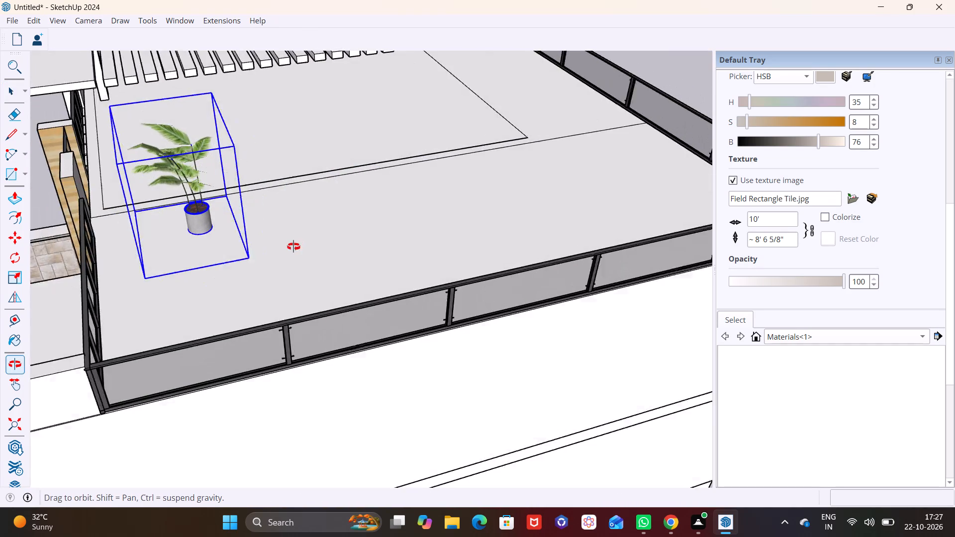
pyautogui.moveTo(293, 247); pyautogui.dragTo(285, 248, button='middle')
pyautogui.press('m')
pyautogui.click(312, 207)
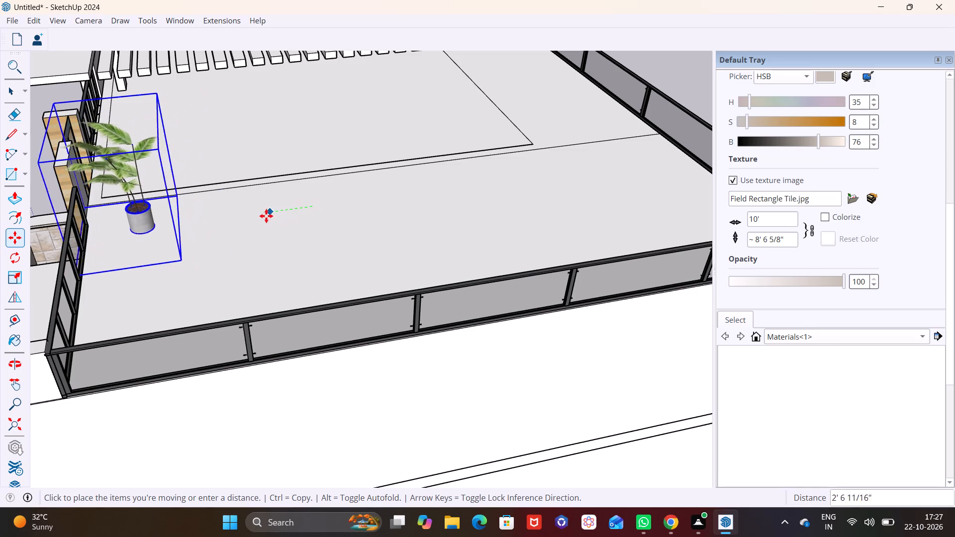
pyautogui.click(244, 220)
pyautogui.click(107, 230)
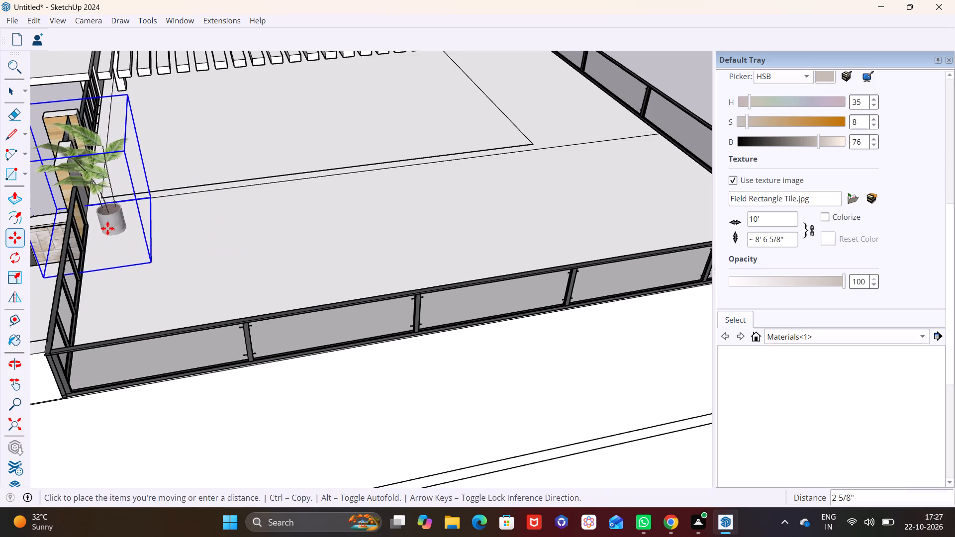
# Copy the planter twice in a row along the facade-side railing toward the terrace corner, the last copy about 4' 2" beyond the previous one.
pyautogui.press('m')
pyautogui.click(111, 232)
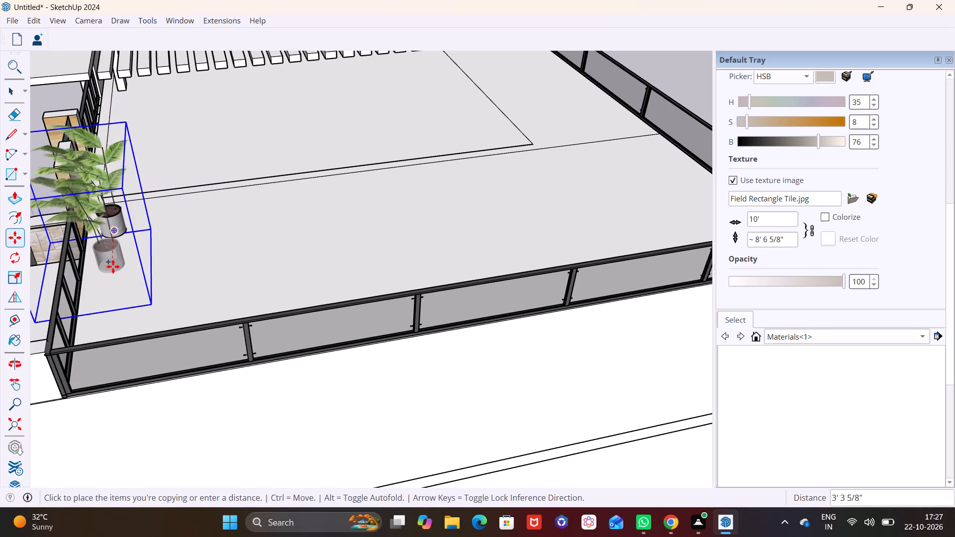
pyautogui.click(113, 273)
pyautogui.click(113, 262)
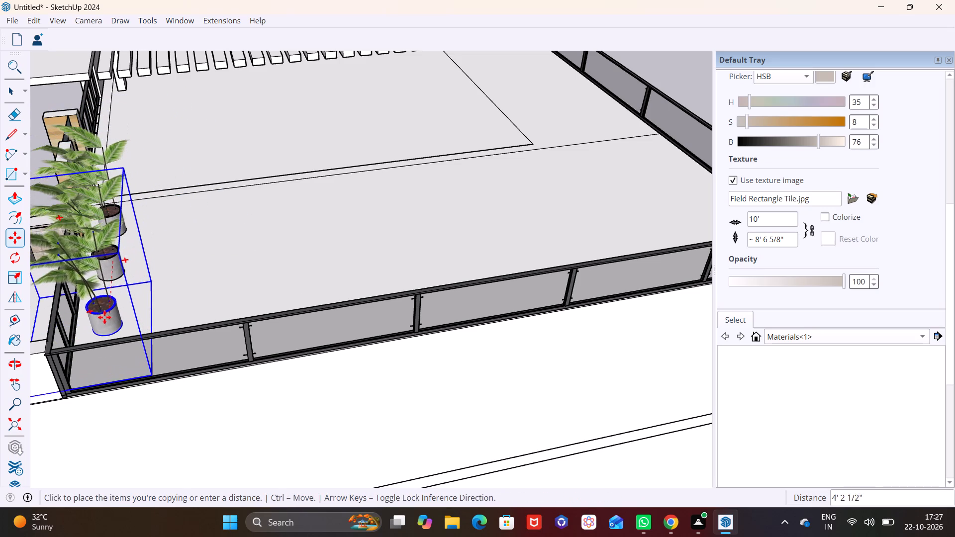
pyautogui.click(104, 319)
pyautogui.press('space')
pyautogui.click(253, 273)
# Examine the whole house from its front corner, including the planters on both sides of the roof terrace.
pyautogui.scroll(-8, 236, 282)
pyautogui.moveTo(209, 302); pyautogui.dragTo(411, 253, button='middle')
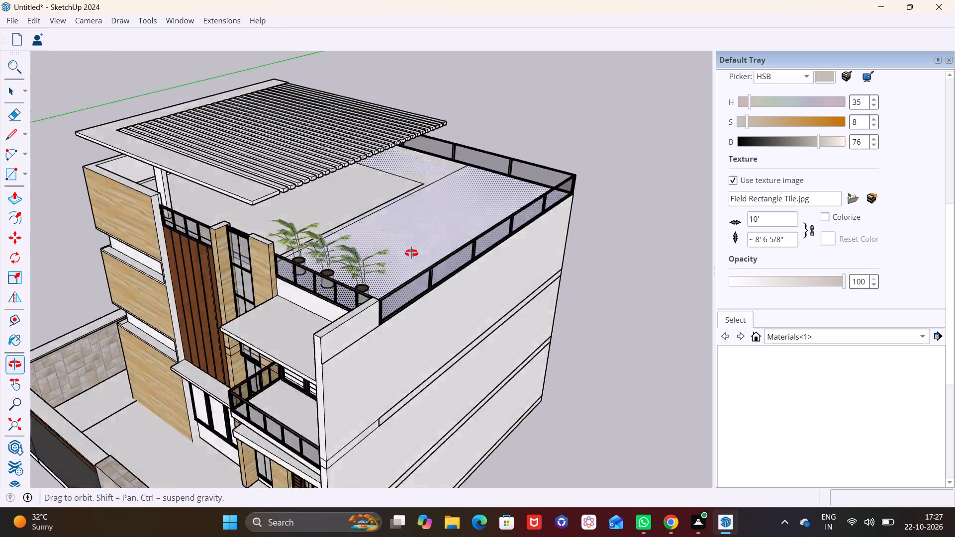
pyautogui.moveTo(411, 253); pyautogui.dragTo(532, 182, button='middle')
pyautogui.scroll(-8, 422, 226)
pyautogui.moveTo(382, 299); pyautogui.dragTo(596, 268, button='middle')
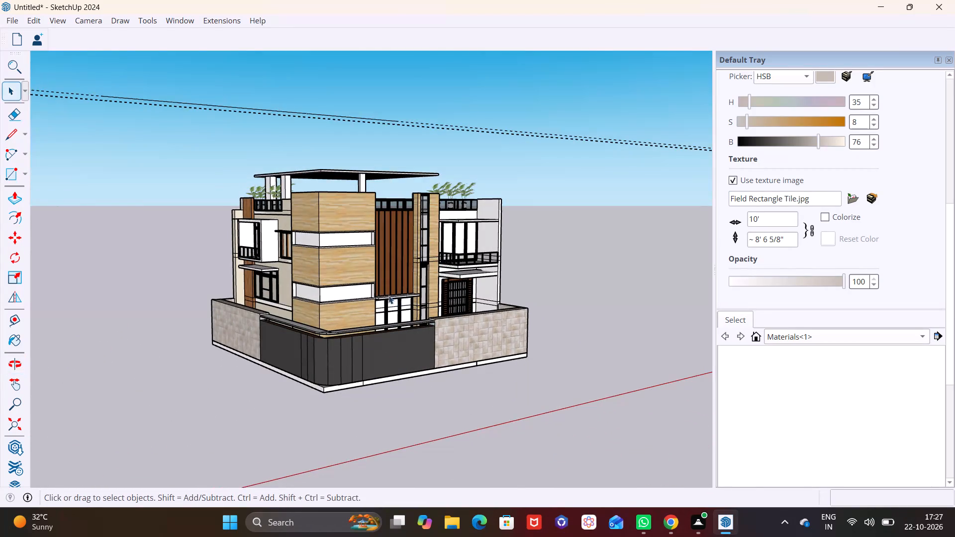
pyautogui.scroll(3, 379, 287)
pyautogui.keyDown('shift'); pyautogui.moveTo(391, 272); pyautogui.dragTo(420, 220, button='middle'); pyautogui.keyUp('shift')
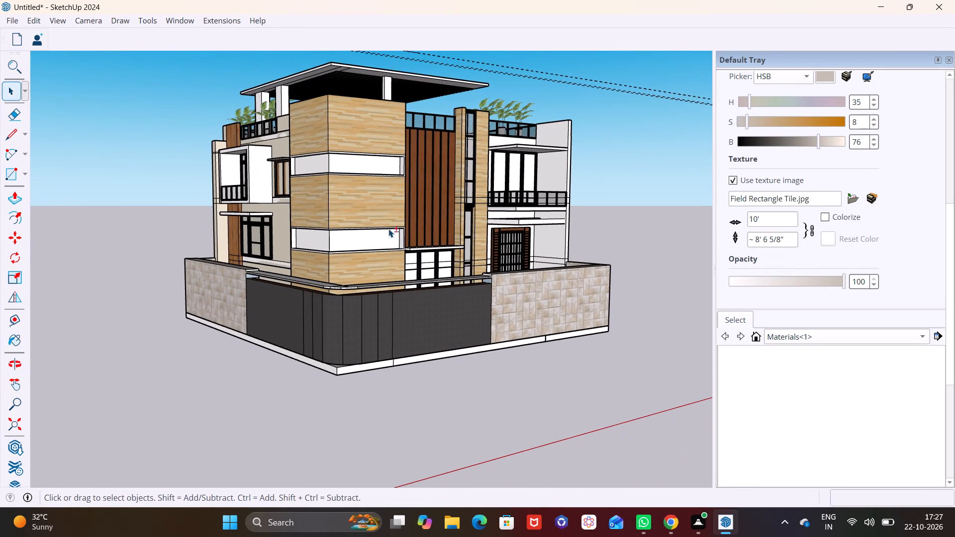
pyautogui.moveTo(385, 233); pyautogui.dragTo(441, 252, button='middle')
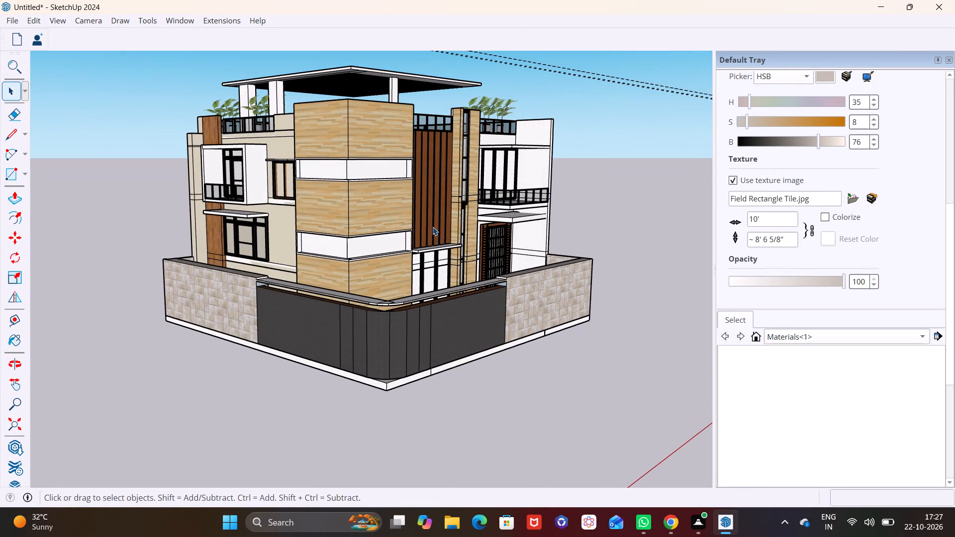
# Search 3D Warehouse for TREES.
pyautogui.click(186, 24)
pyautogui.click(214, 119)
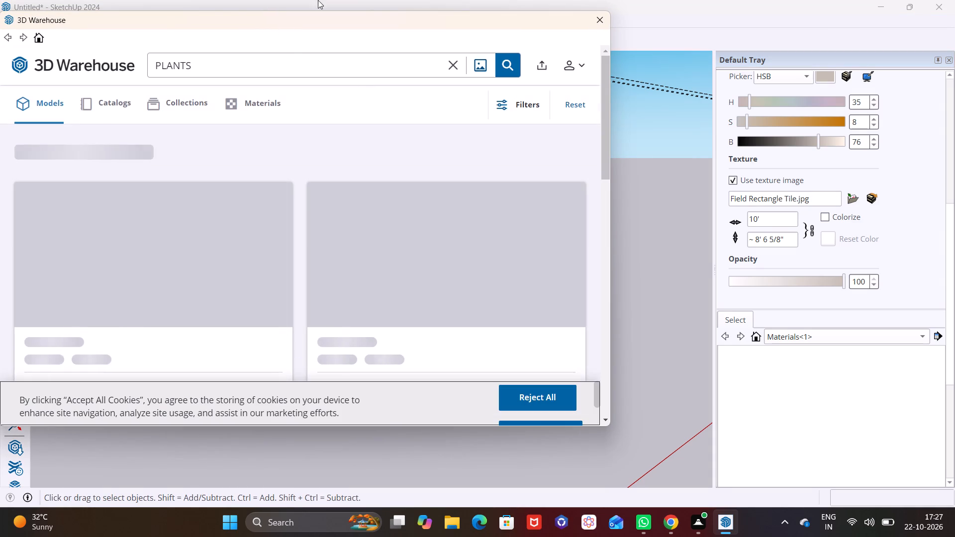
pyautogui.click(259, 71)
pyautogui.click(452, 67)
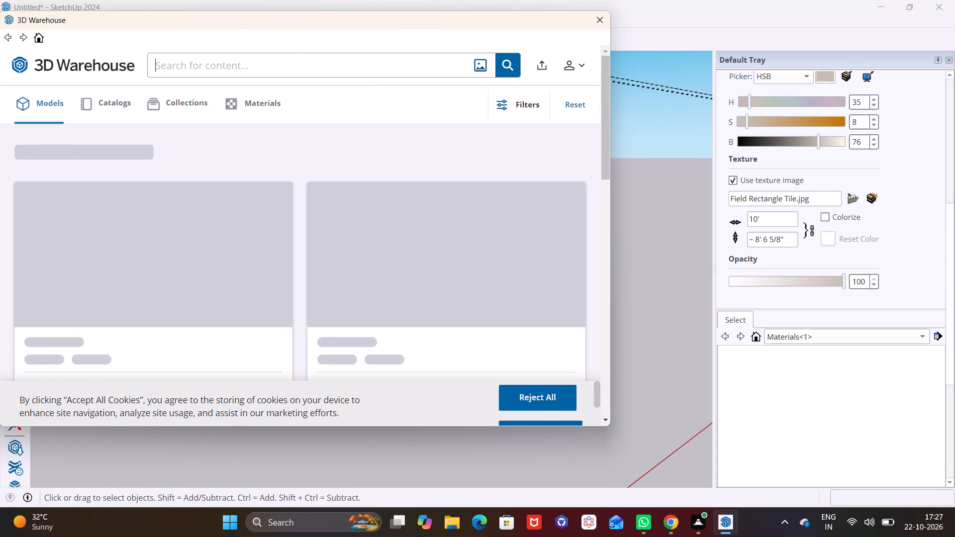
pyautogui.write('TREES')
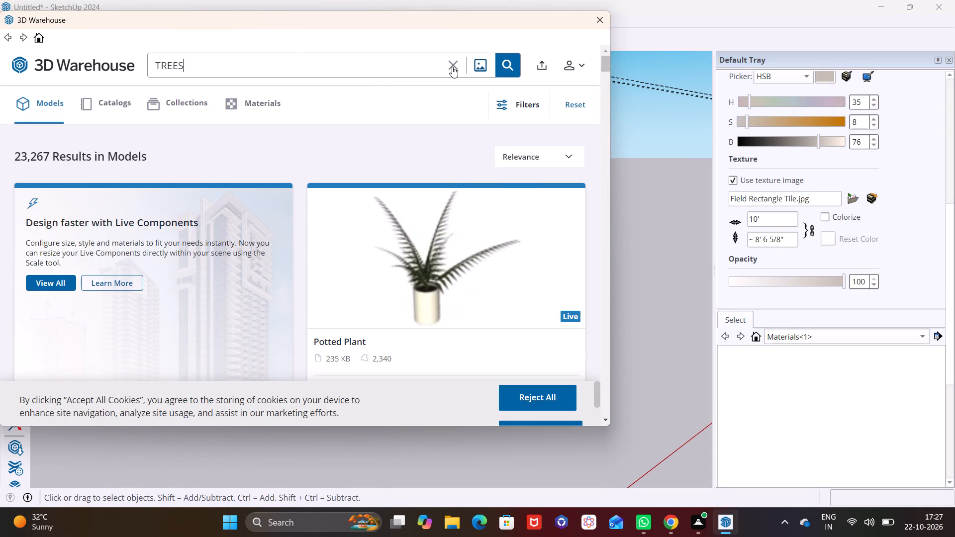
pyautogui.press('Return')
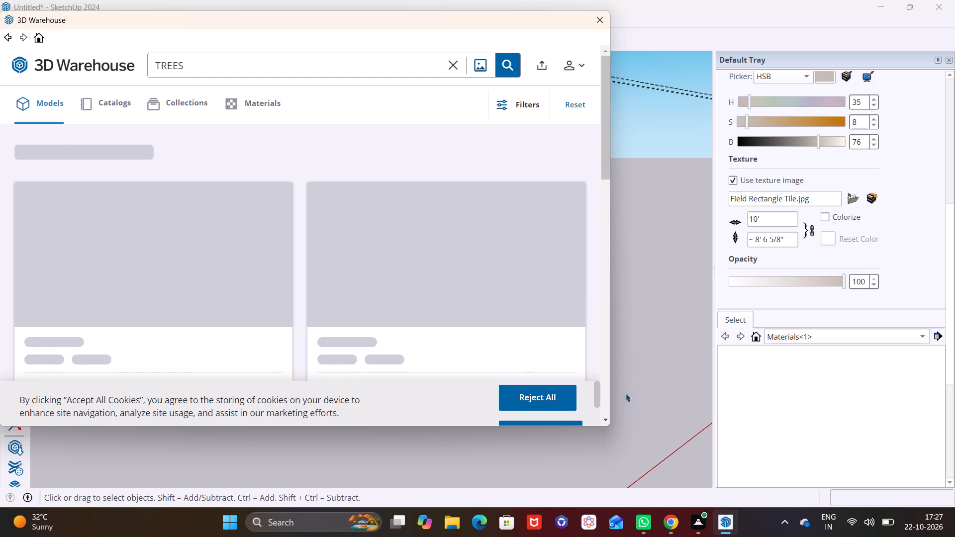
# Look through the TREES results in 3D Warehouse for a slender leafy tree suited to the courtyard.
pyautogui.click(603, 417)
pyautogui.click(606, 420)
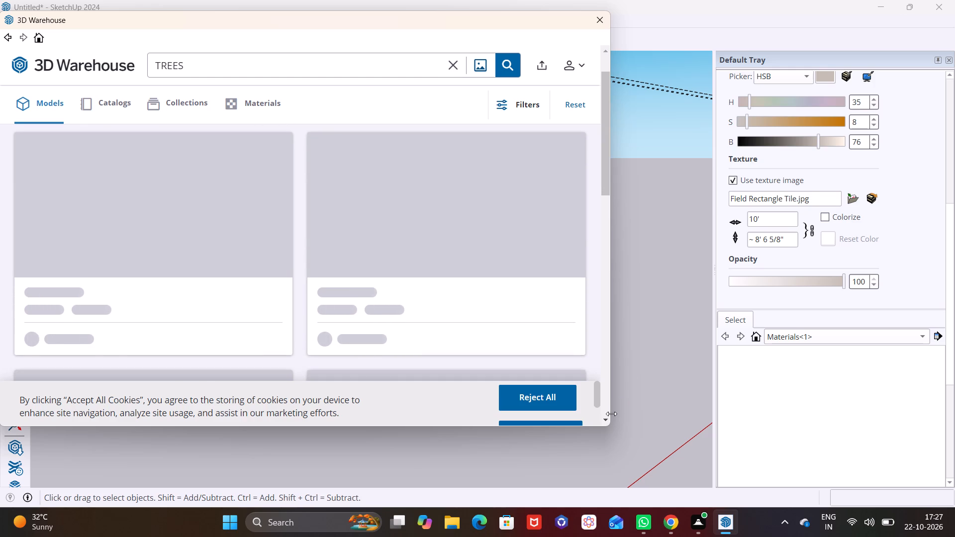
pyautogui.doubleClick(608, 420)
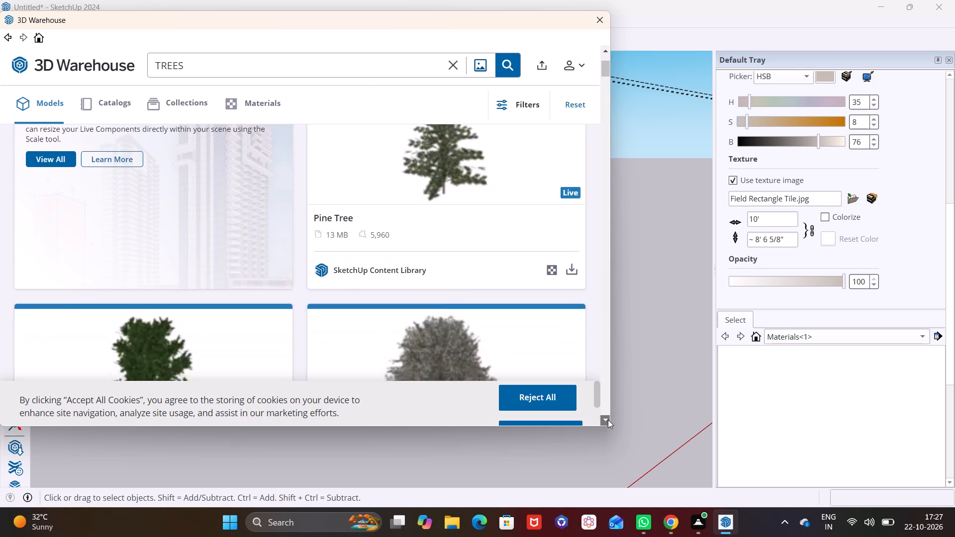
pyautogui.click(608, 420)
pyautogui.click(608, 420)
pyautogui.click(608, 420)
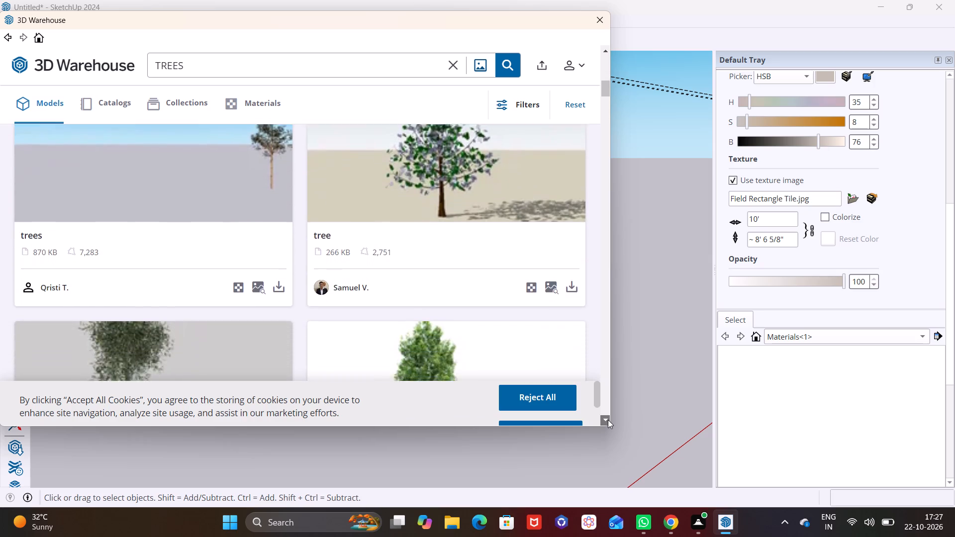
pyautogui.click(608, 420)
pyautogui.click(607, 419)
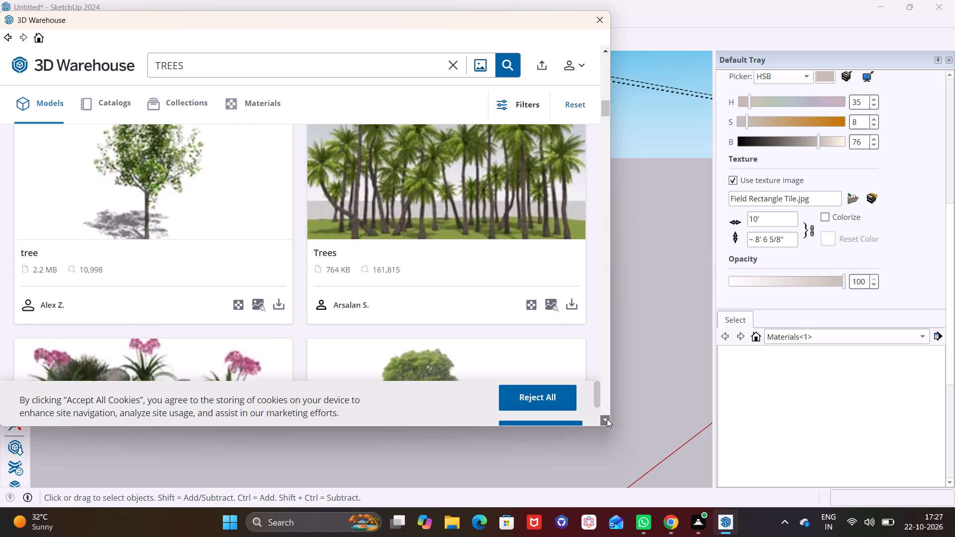
pyautogui.click(606, 417)
pyautogui.click(602, 414)
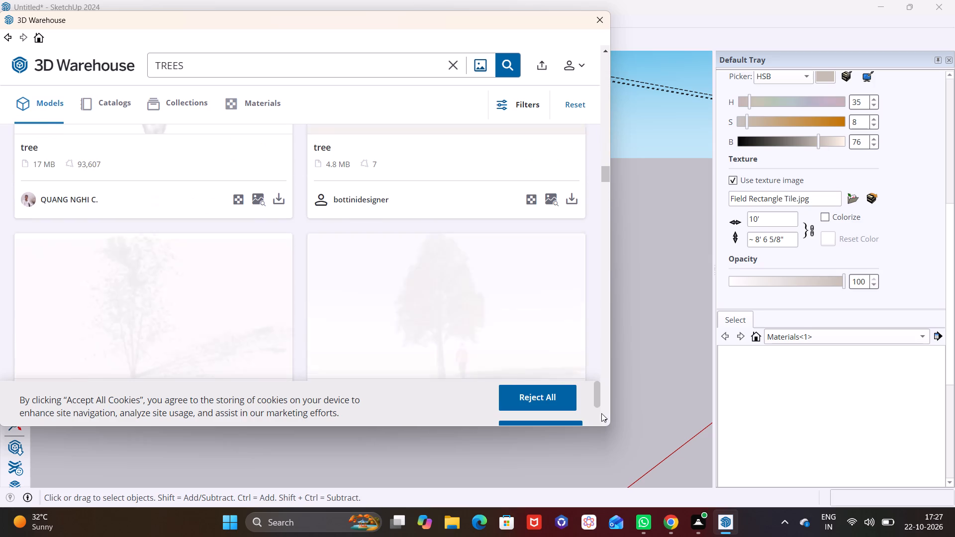
pyautogui.doubleClick(606, 424)
pyautogui.click(606, 424)
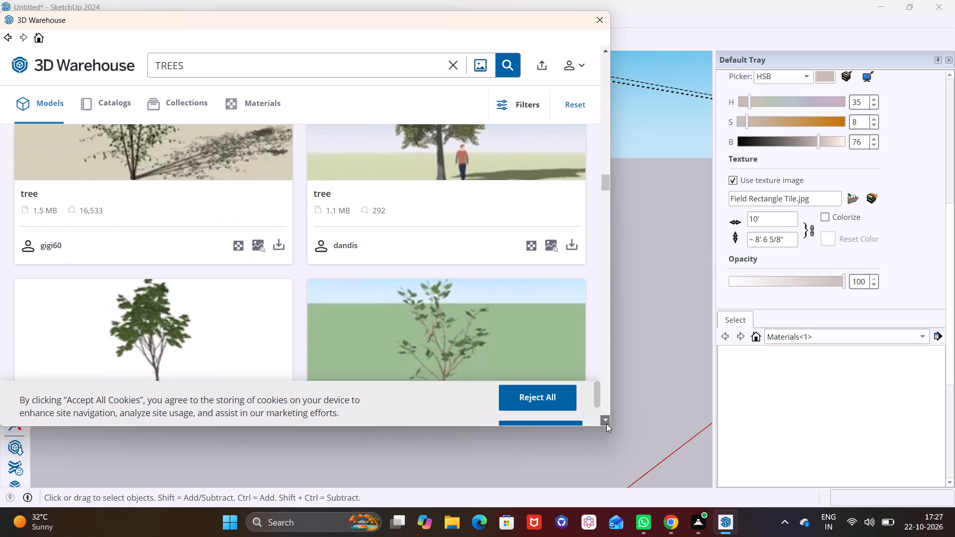
pyautogui.click(606, 424)
pyautogui.click(607, 423)
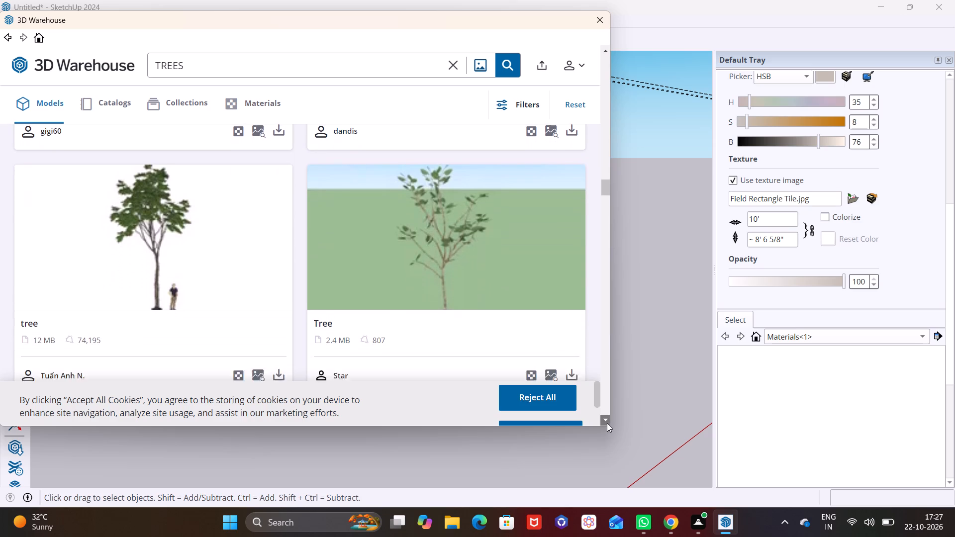
pyautogui.click(607, 423)
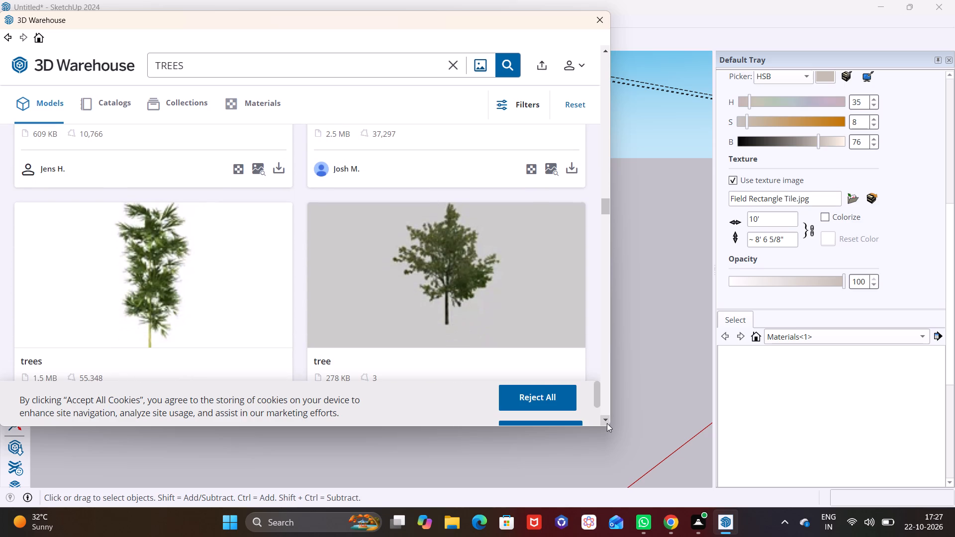
pyautogui.click(607, 423)
pyautogui.click(607, 423)
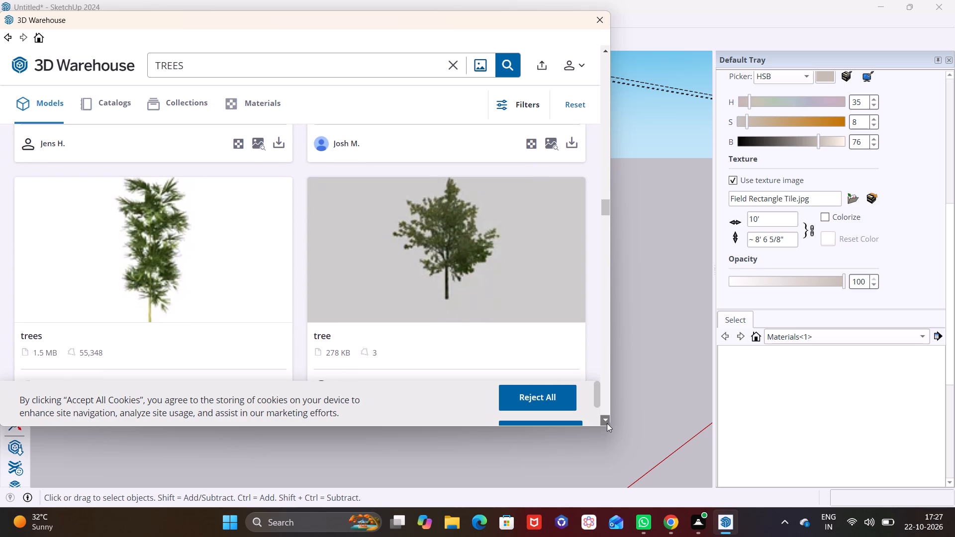
# Load the 1.5 MB bamboo-like "trees" model into the house model and place it on the boundary wall's curved front corner.
pyautogui.click(275, 344)
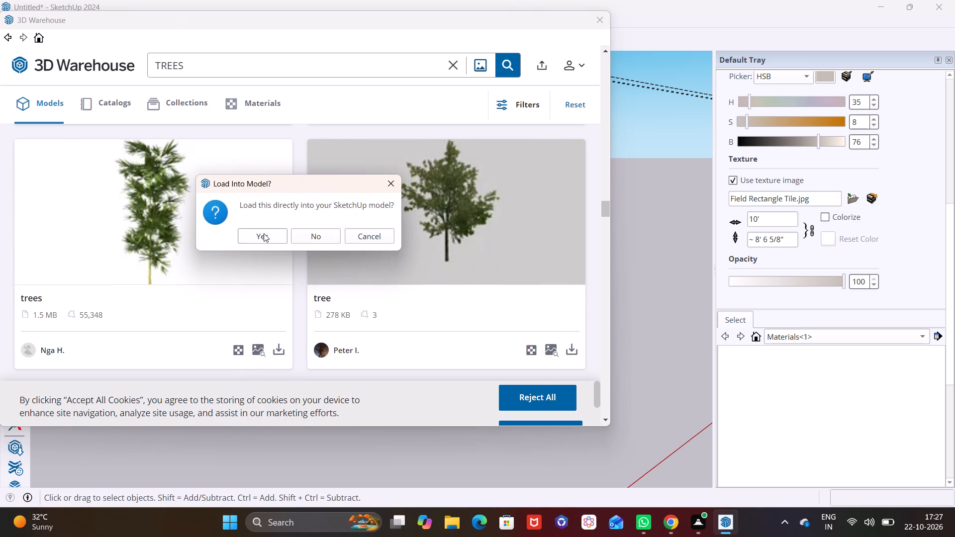
pyautogui.click(264, 233)
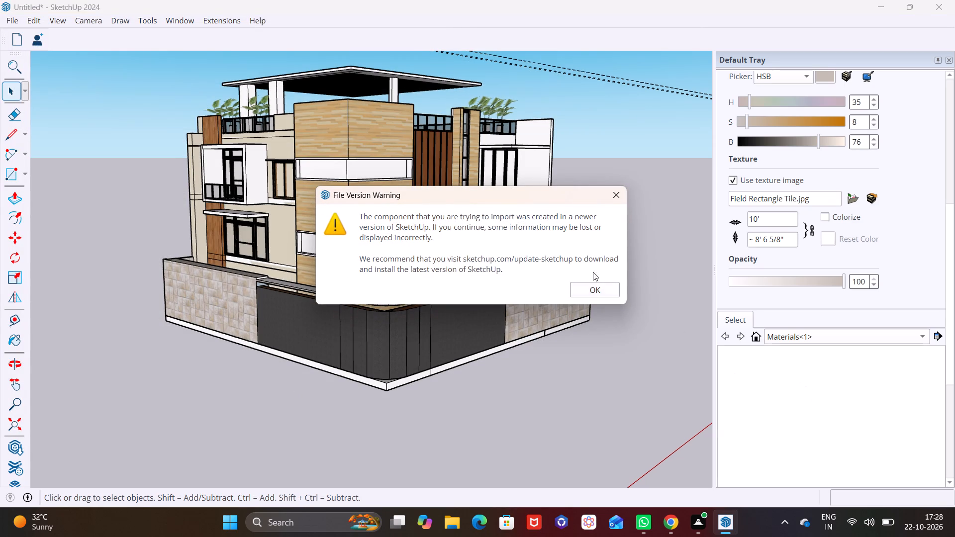
pyautogui.click(590, 285)
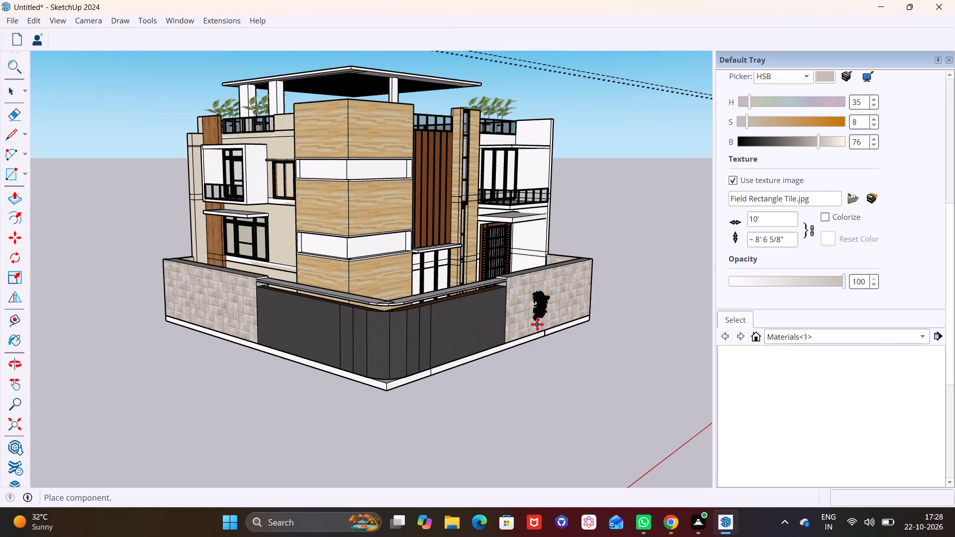
pyautogui.moveTo(537, 324); pyautogui.dragTo(453, 395, button='middle')
pyautogui.scroll(10, 360, 357)
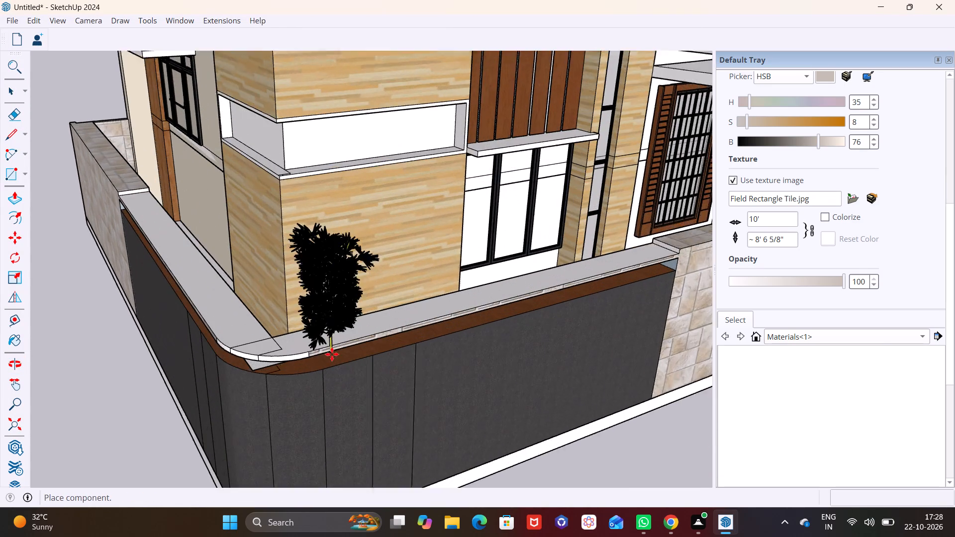
pyautogui.scroll(6, 332, 354)
pyautogui.click(279, 347)
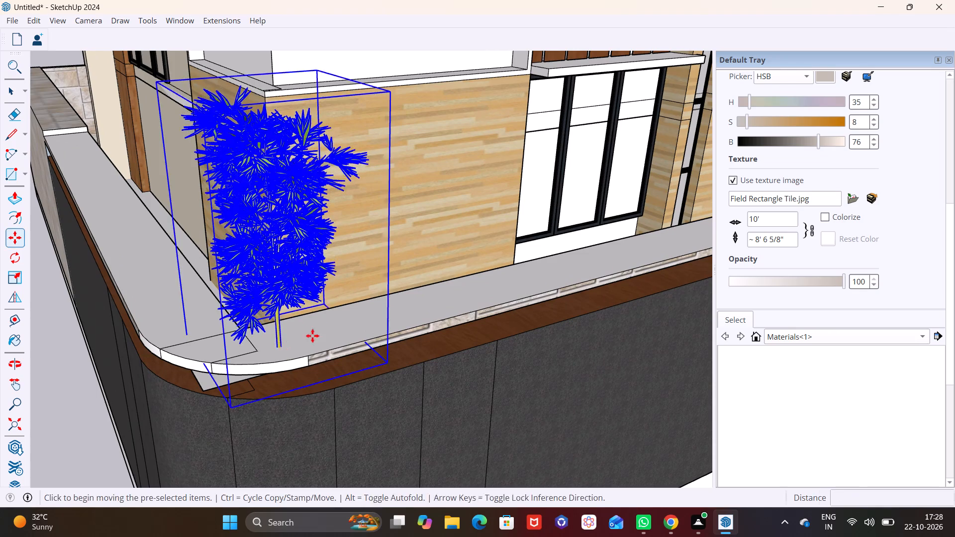
# Move the tree off the wall's top onto the courtyard floor just inside the curved corner.
pyautogui.moveTo(326, 325); pyautogui.dragTo(324, 202, button='middle')
pyautogui.moveTo(291, 255); pyautogui.dragTo(219, 327, button='middle')
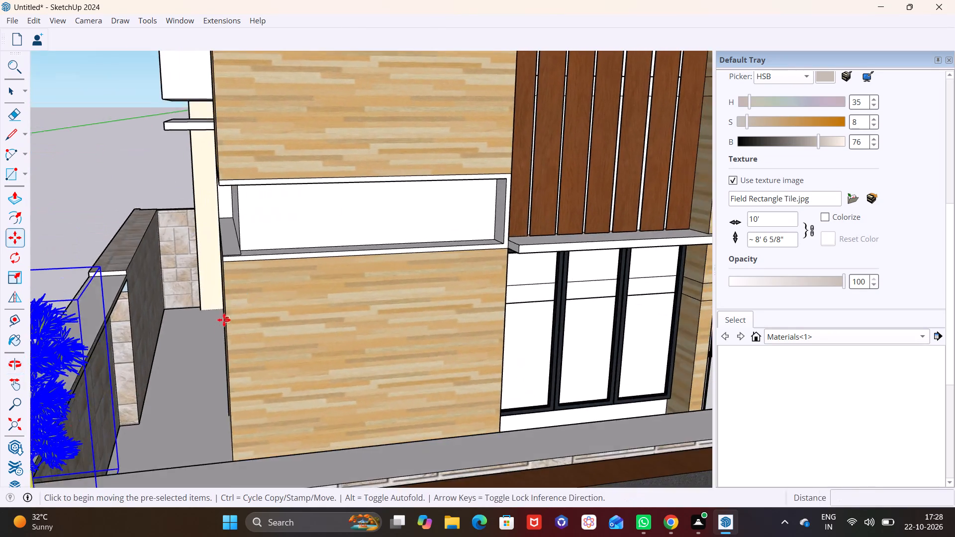
pyautogui.scroll(-6, 224, 320)
pyautogui.moveTo(361, 351); pyautogui.dragTo(199, 377, button='middle')
pyautogui.moveTo(177, 316); pyautogui.dragTo(351, 278, button='middle')
pyautogui.moveTo(469, 382); pyautogui.dragTo(293, 424, button='middle')
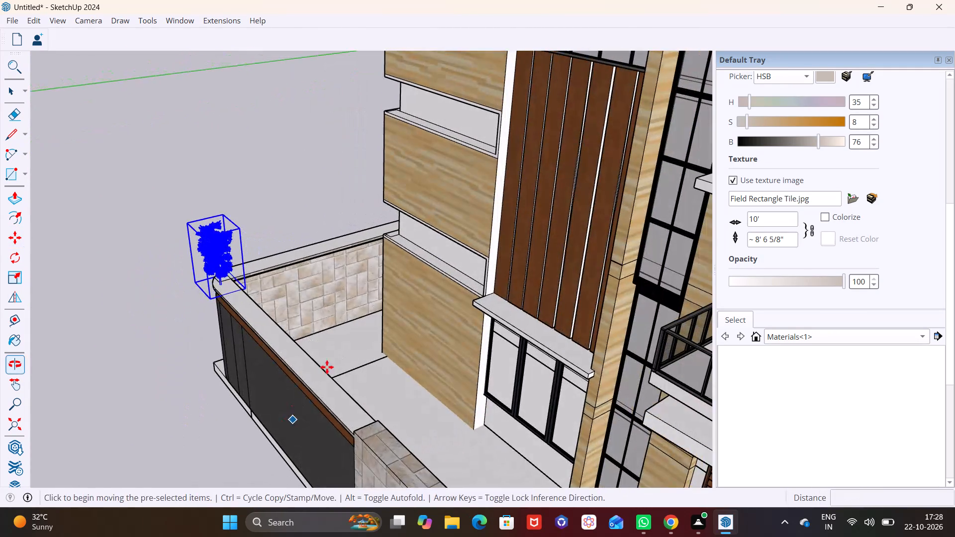
pyautogui.click(228, 279)
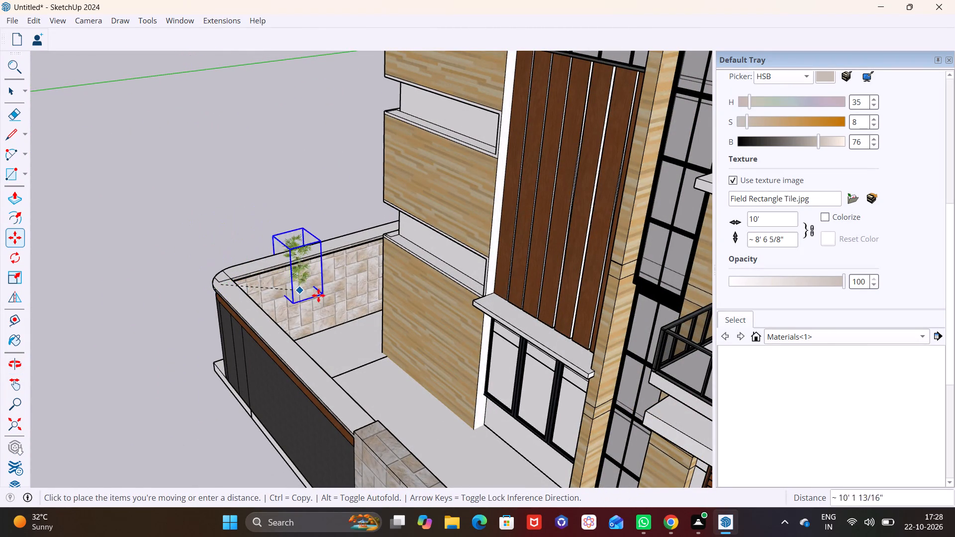
pyautogui.click(347, 349)
# Scale the tree up uniformly to more than twice its size.
pyautogui.press('space')
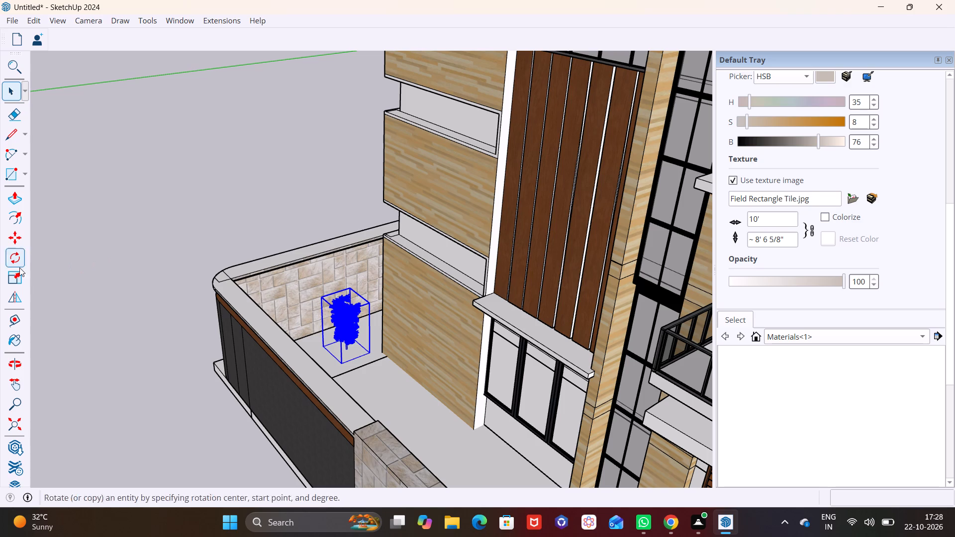
pyautogui.click(14, 272)
pyautogui.click(317, 297)
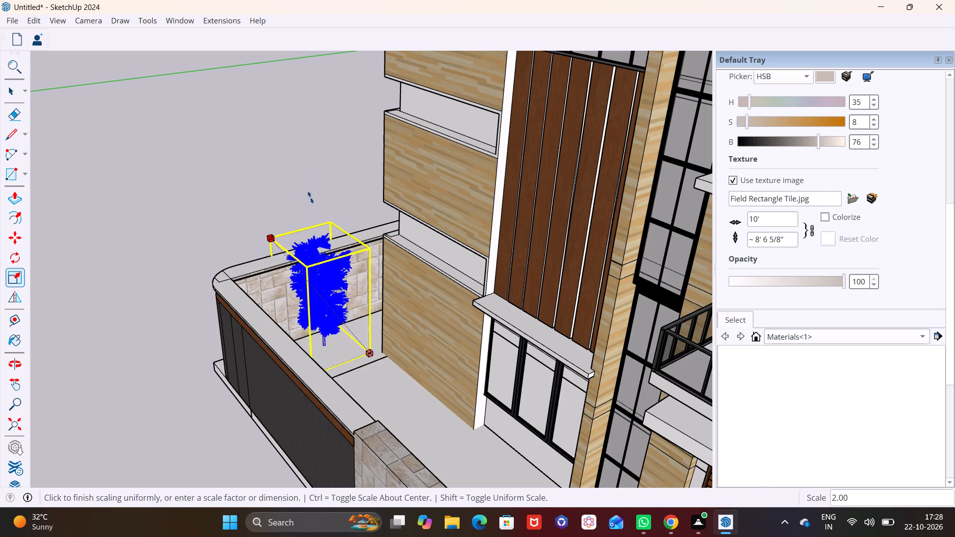
pyautogui.click(308, 172)
pyautogui.moveTo(328, 333); pyautogui.dragTo(542, 297, button='middle')
pyautogui.press('space')
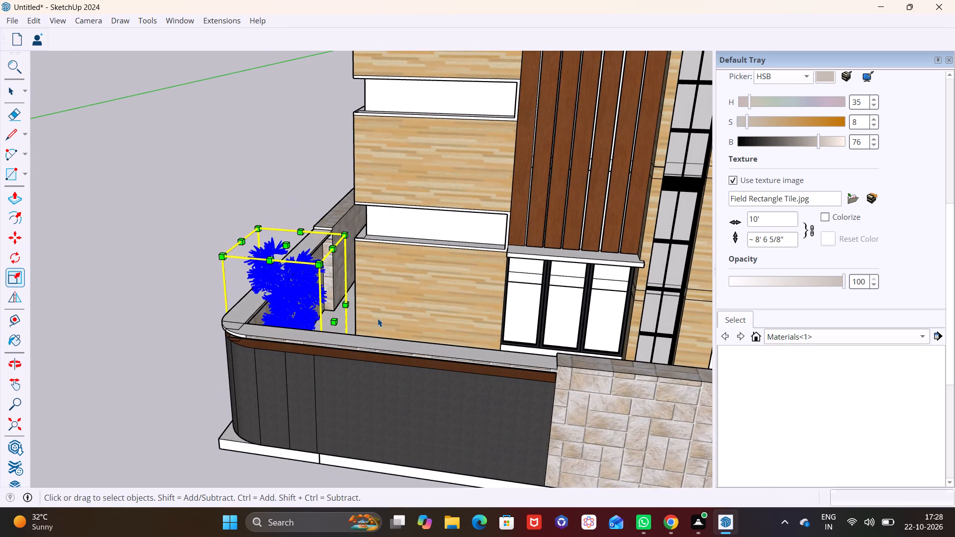
pyautogui.click(383, 312)
# Move the enlarged tree about 3' 10" across the courtyard toward the wood-clad corner tower.
pyautogui.moveTo(381, 311); pyautogui.dragTo(688, 245, button='middle')
pyautogui.scroll(2, 448, 293)
pyautogui.moveTo(488, 299); pyautogui.dragTo(526, 287, button='middle')
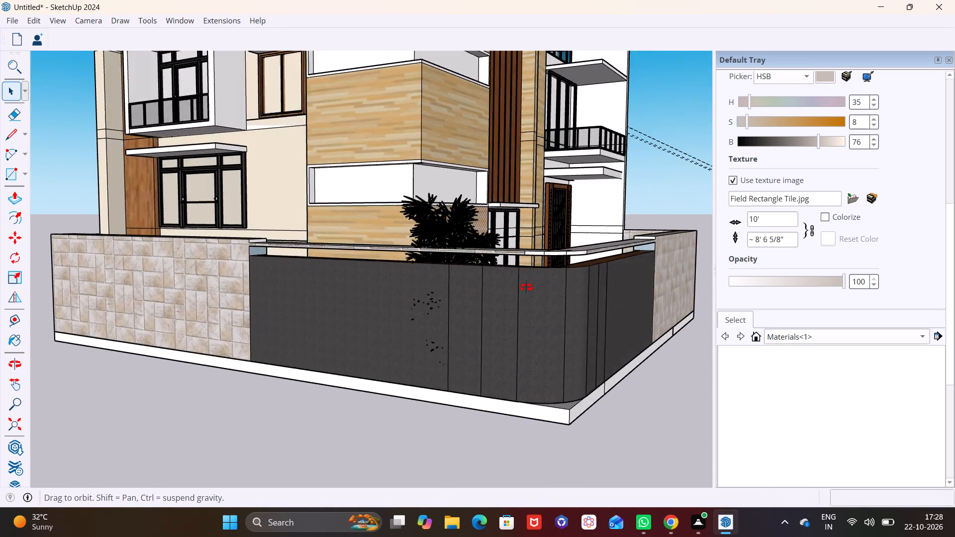
pyautogui.moveTo(526, 287); pyautogui.dragTo(196, 375, button='middle')
pyautogui.moveTo(247, 347); pyautogui.dragTo(176, 393, button='middle')
pyautogui.moveTo(206, 308); pyautogui.dragTo(139, 389, button='middle')
pyautogui.click(230, 295)
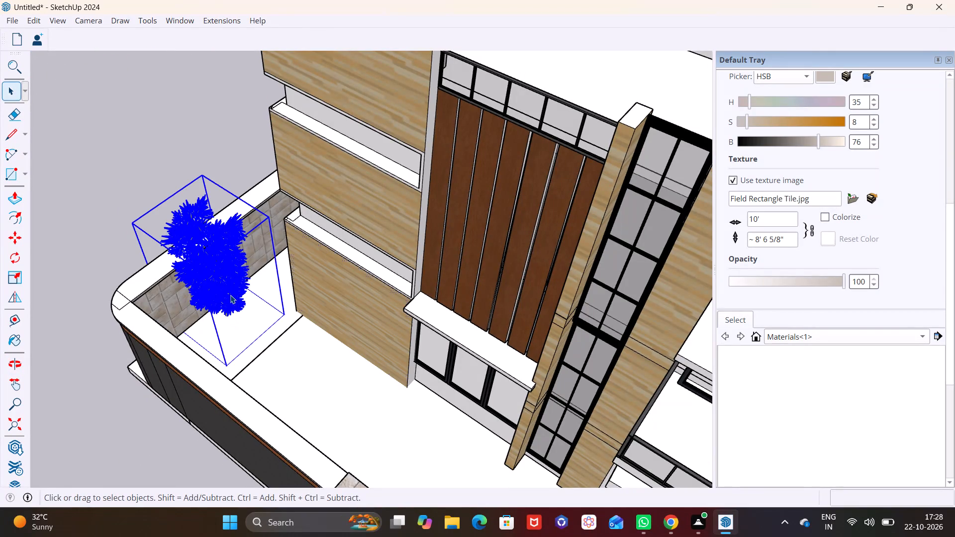
pyautogui.press('m')
pyautogui.click(238, 322)
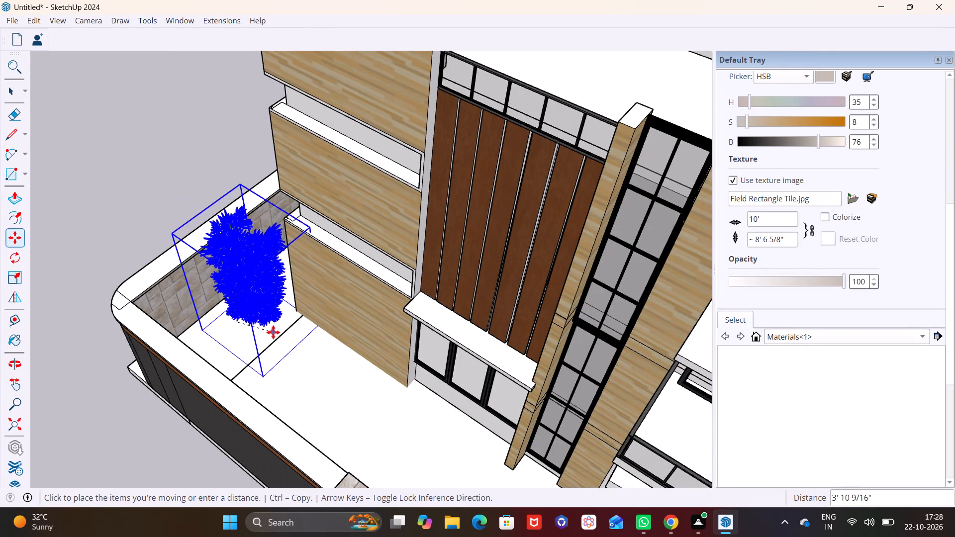
pyautogui.click(274, 332)
pyautogui.press('space')
pyautogui.click(344, 382)
# Move the tree beside the wood-clad tower's balcony-side face, in the strip between the tower and the boundary wall.
pyautogui.scroll(-2, 284, 381)
pyautogui.moveTo(283, 383); pyautogui.dragTo(283, 400, button='middle')
pyautogui.moveTo(281, 392); pyautogui.dragTo(570, 253, button='middle')
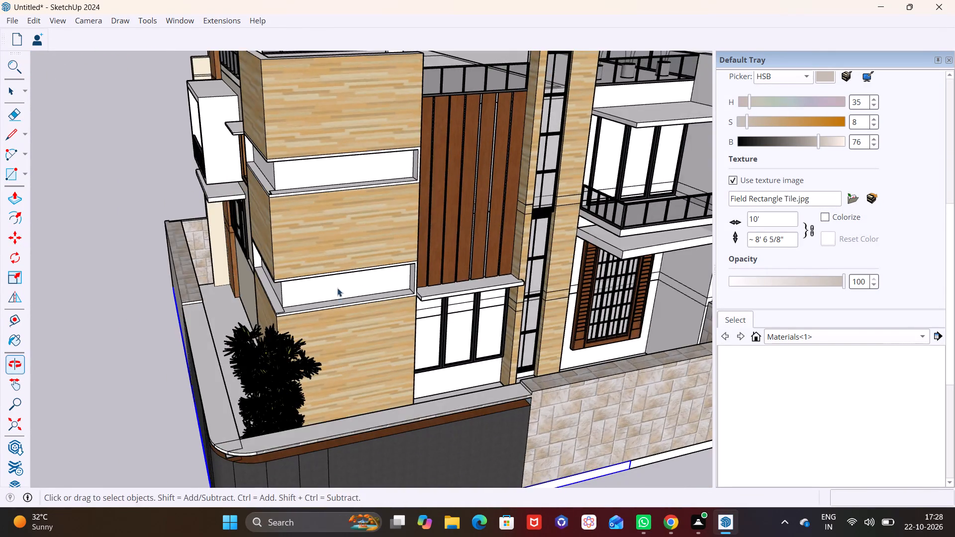
pyautogui.moveTo(345, 290); pyautogui.dragTo(508, 197, button='middle')
pyautogui.scroll(-1, 421, 281)
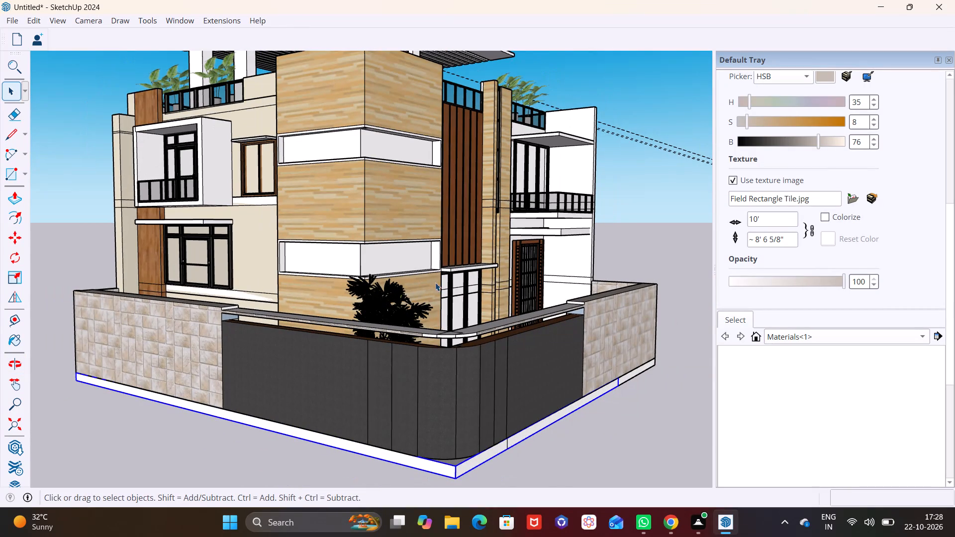
pyautogui.moveTo(418, 292); pyautogui.dragTo(414, 289, button='middle')
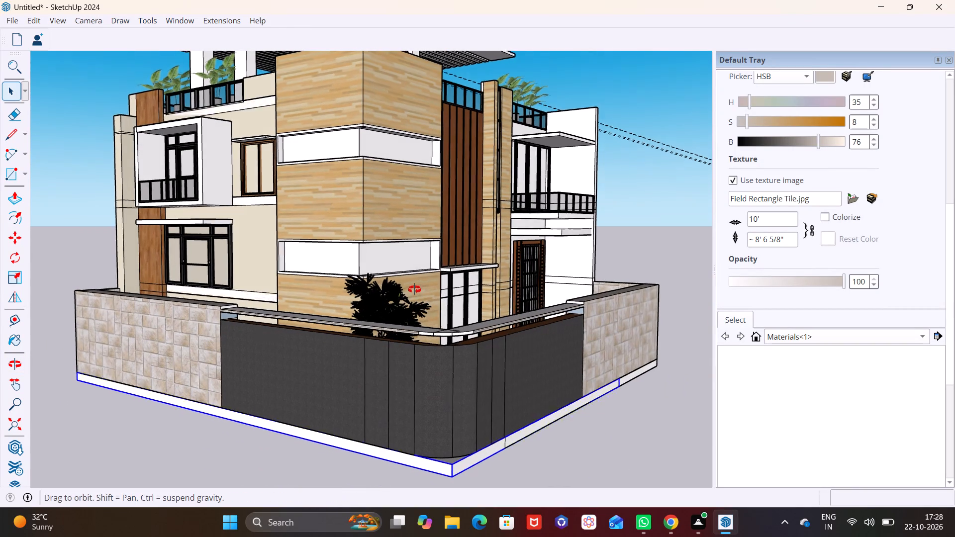
pyautogui.moveTo(414, 289); pyautogui.dragTo(351, 269, button='middle')
pyautogui.moveTo(347, 272); pyautogui.dragTo(470, 405, button='middle')
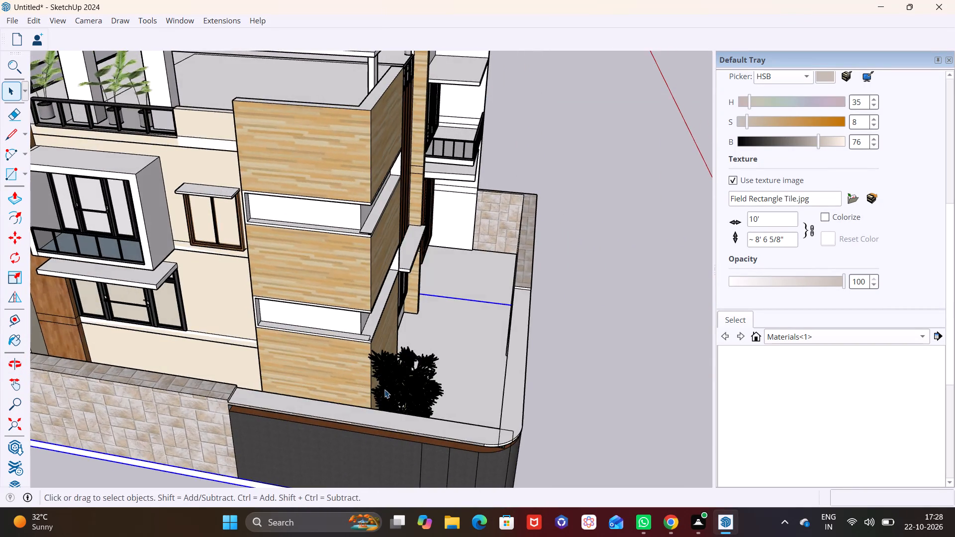
pyautogui.moveTo(381, 395); pyautogui.dragTo(356, 475, button='middle')
pyautogui.keyDown('shift'); pyautogui.moveTo(403, 391); pyautogui.dragTo(442, 317, button='middle'); pyautogui.keyUp('shift')
pyautogui.moveTo(413, 348); pyautogui.dragTo(421, 411, button='middle')
pyautogui.moveTo(426, 364); pyautogui.dragTo(420, 391, button='middle')
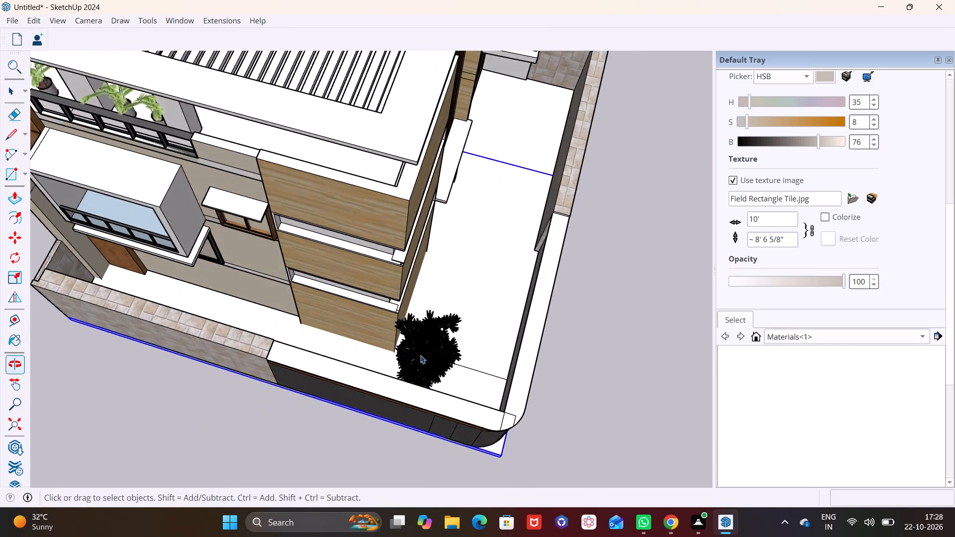
pyautogui.scroll(2, 420, 355)
pyautogui.click(420, 360)
pyautogui.press('m')
pyautogui.click(420, 360)
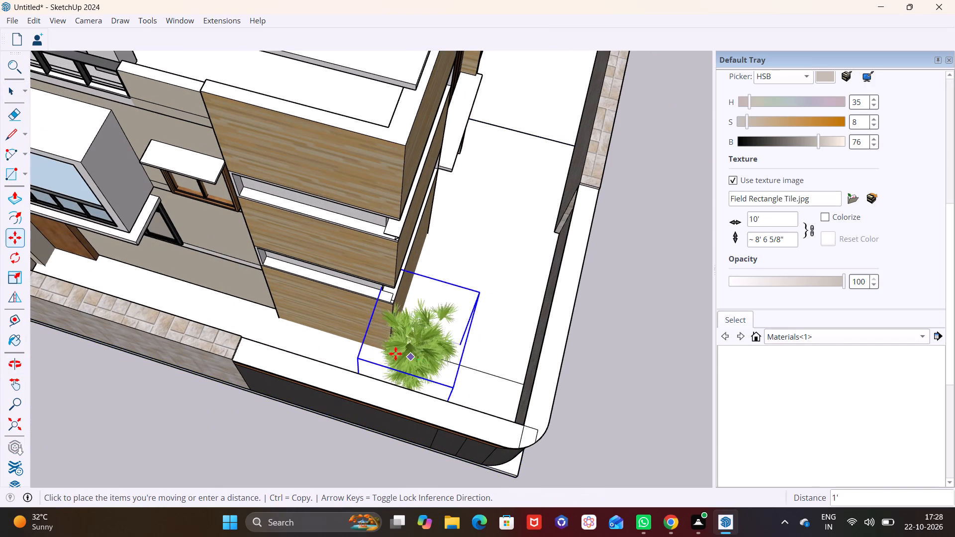
pyautogui.click(340, 339)
pyautogui.press('space')
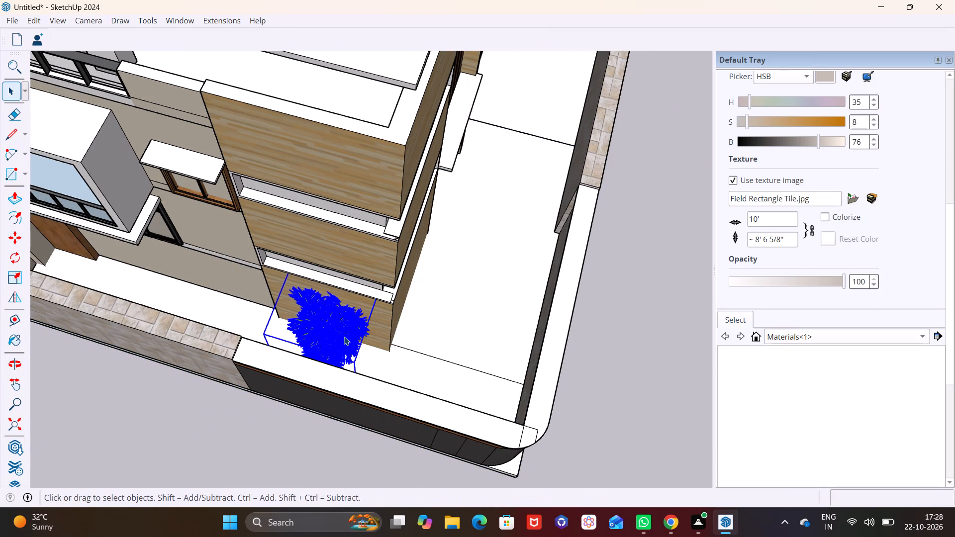
# Copy the tree about 13' 8" around the tower's corner to the courtyard in front of the vertical-slat facade.
pyautogui.click(344, 337)
pyautogui.click(324, 338)
pyautogui.press('m')
pyautogui.click(351, 364)
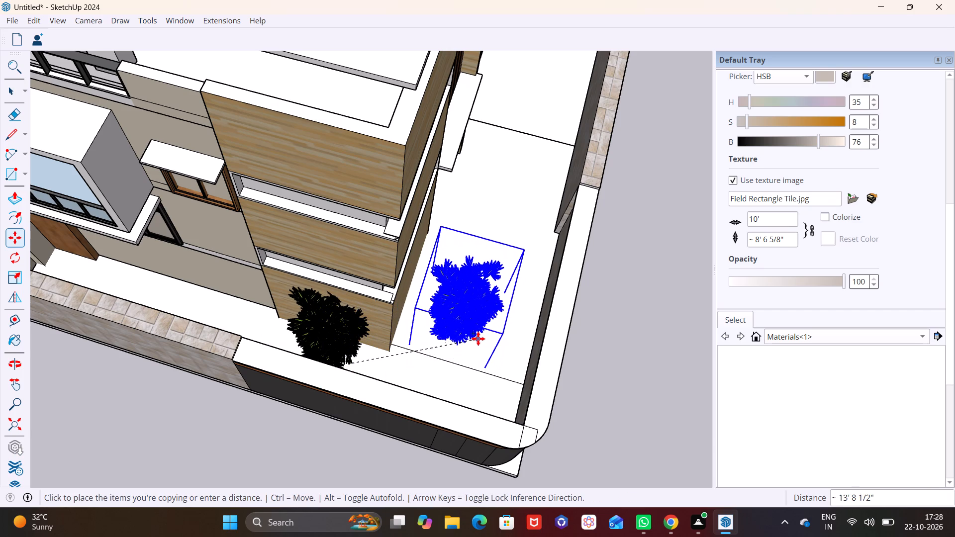
pyautogui.click(478, 339)
pyautogui.press('space')
pyautogui.click(576, 391)
# Examine the whole house from its front corner, with the trees on both sides of the wood-clad tower.
pyautogui.scroll(1, 577, 396)
pyautogui.moveTo(577, 396); pyautogui.dragTo(490, 189, button='middle')
pyautogui.moveTo(543, 384); pyautogui.dragTo(448, 295, button='middle')
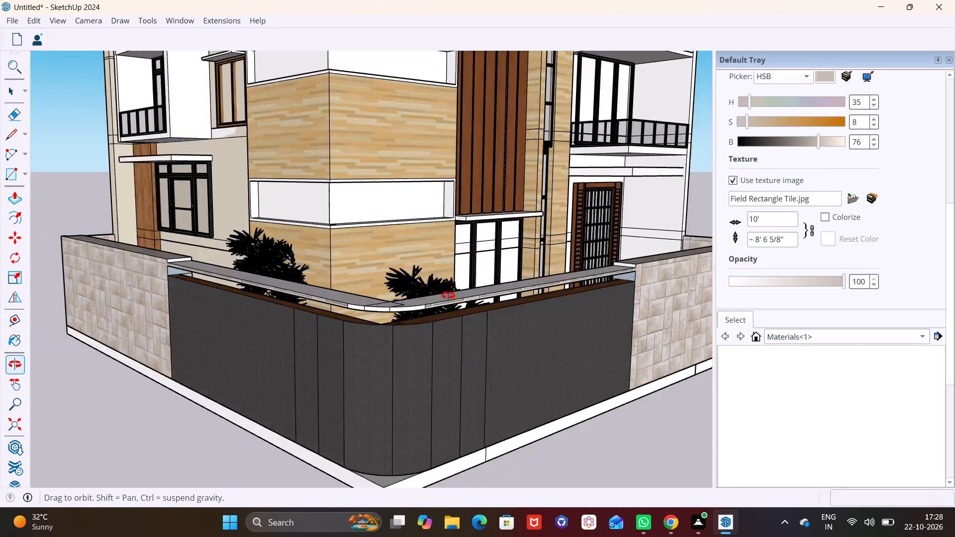
pyautogui.moveTo(448, 295); pyautogui.dragTo(506, 313, button='middle')
pyautogui.scroll(-10, 466, 316)
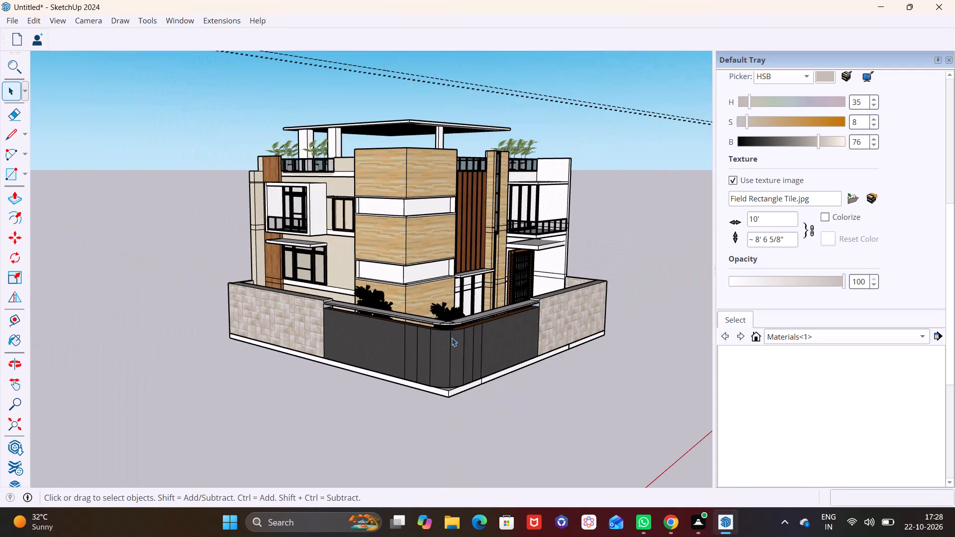
pyautogui.scroll(-2, 471, 305)
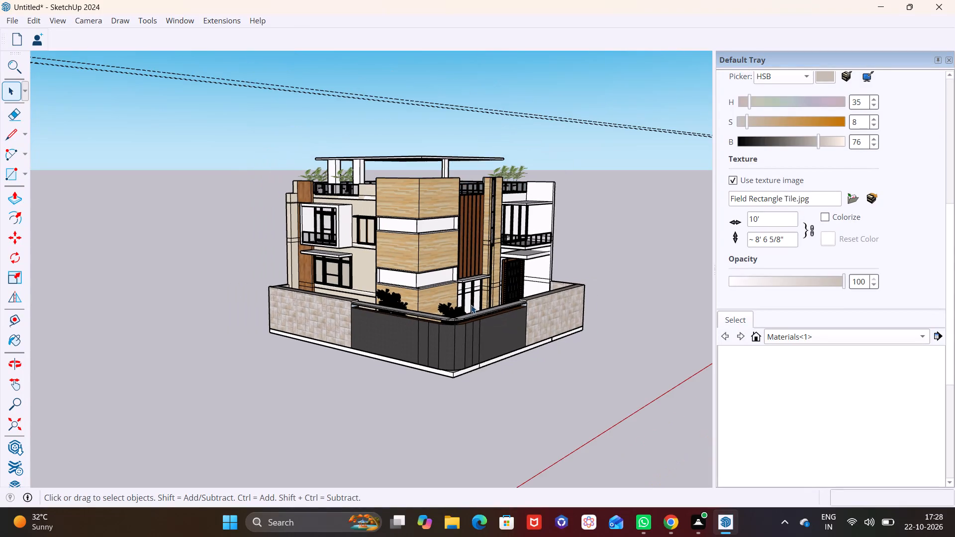
# Draw a ground rectangle about 14' by 55' 8" outside the boundary wall, along the house's balcony side.
pyautogui.keyDown('shift'); pyautogui.moveTo(472, 302); pyautogui.dragTo(461, 227, button='middle'); pyautogui.keyUp('shift')
pyautogui.moveTo(456, 238); pyautogui.dragTo(417, 347, button='middle')
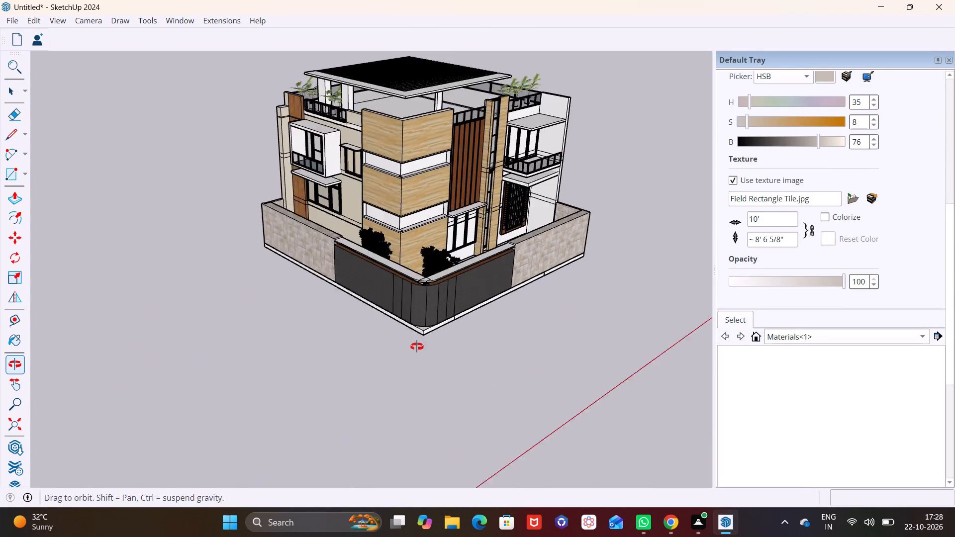
pyautogui.moveTo(417, 347); pyautogui.dragTo(403, 383, button='middle')
pyautogui.scroll(3, 393, 346)
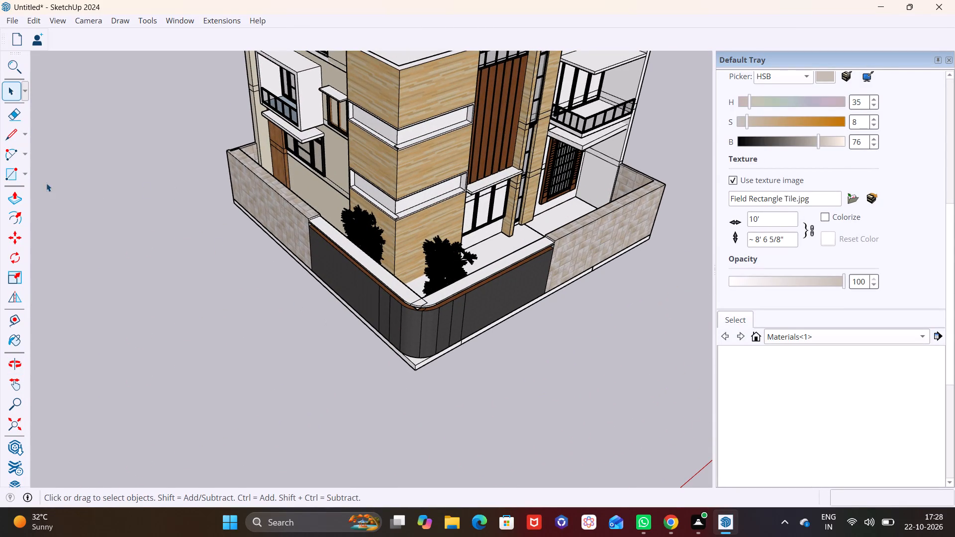
pyautogui.click(24, 172)
pyautogui.click(38, 190)
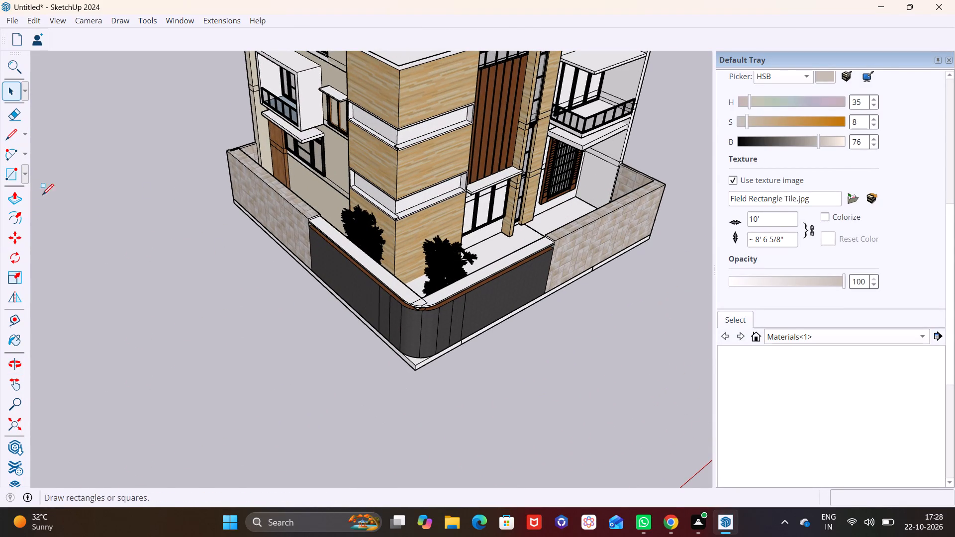
pyautogui.click(233, 205)
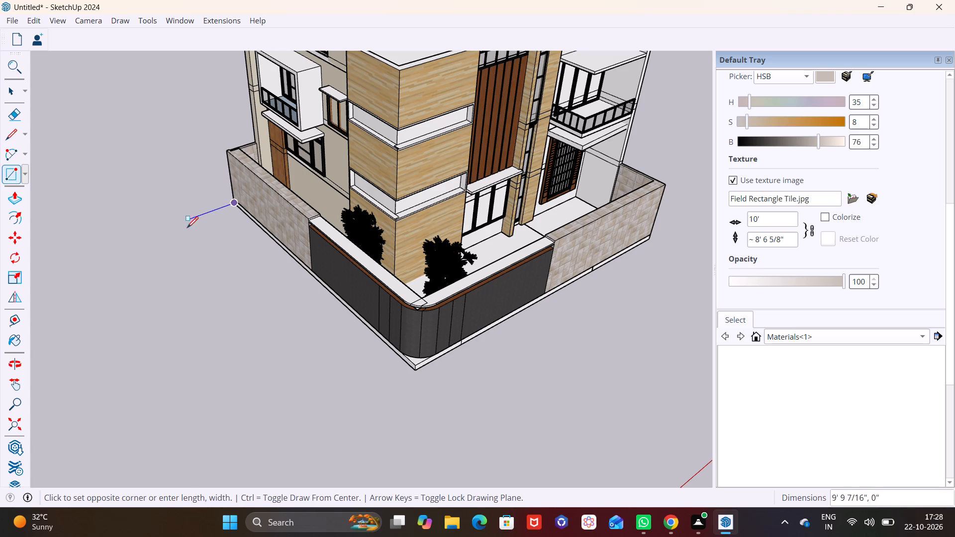
pyautogui.click(174, 231)
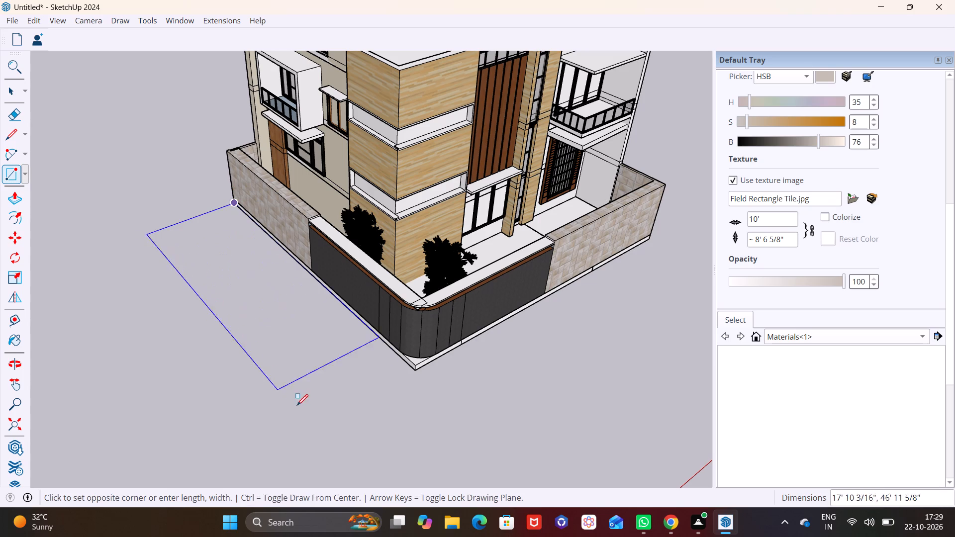
pyautogui.click(335, 416)
# Draw an adjoining ground rectangle about 69' 9" by 12' 11" outside the boundary wall, along the vertical-slat facade side.
pyautogui.moveTo(431, 383); pyautogui.dragTo(222, 384, button='middle')
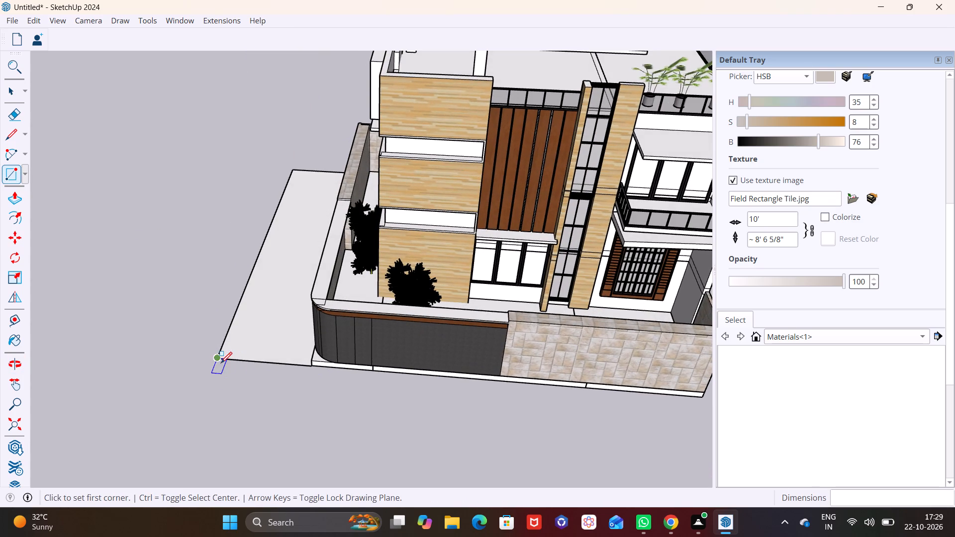
pyautogui.click(218, 361)
pyautogui.scroll(-5, 317, 411)
pyautogui.keyDown('shift'); pyautogui.moveTo(389, 416); pyautogui.dragTo(279, 342, button='middle'); pyautogui.keyUp('shift')
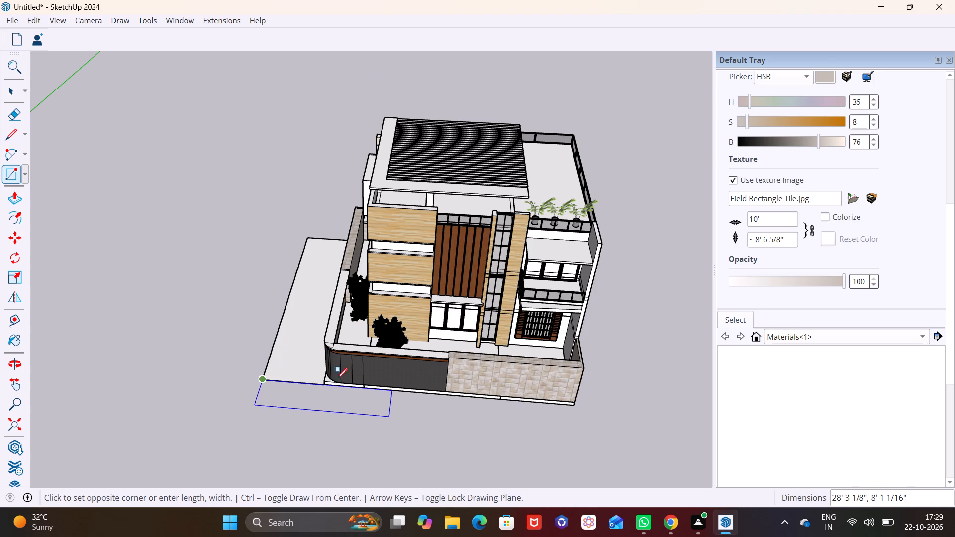
pyautogui.click(584, 457)
pyautogui.press('space')
# Draw an arc with a bulge of about 3' 9" across the outer ground corner, from the strips' joint to the front edge.
pyautogui.scroll(3, 306, 383)
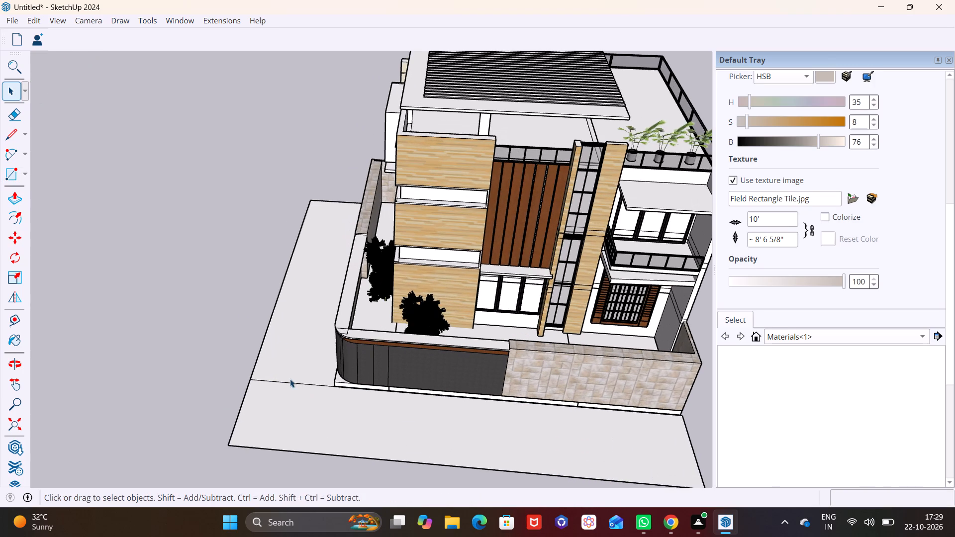
pyautogui.click(25, 175)
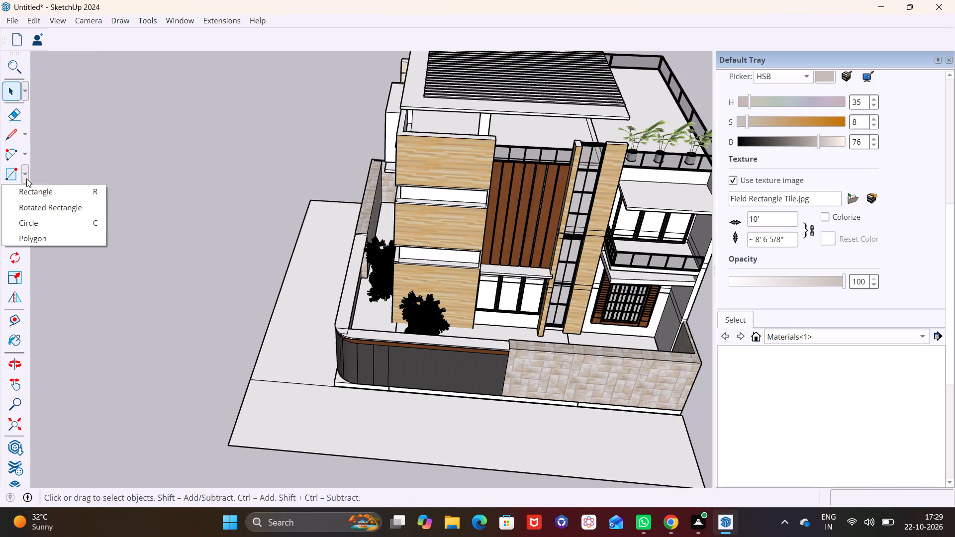
pyautogui.click(25, 157)
pyautogui.click(38, 188)
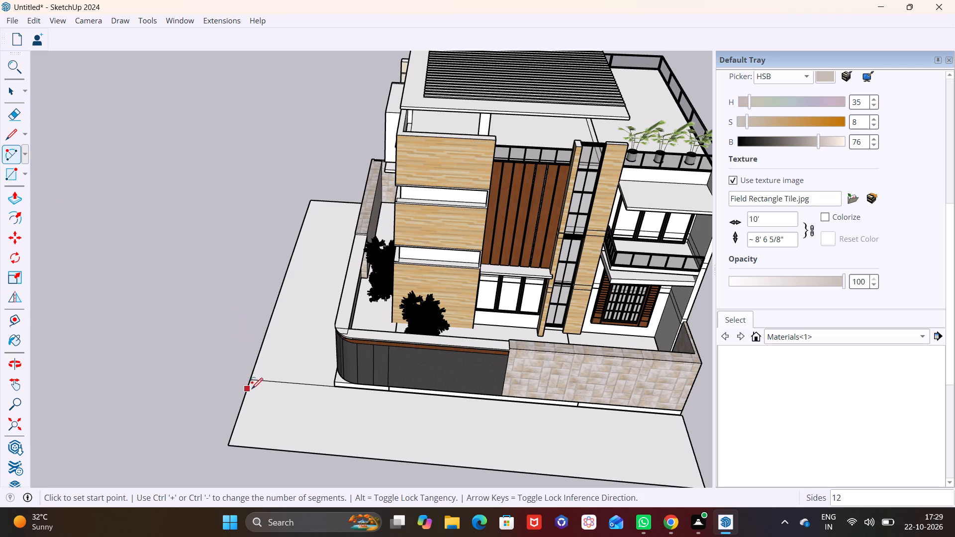
pyautogui.click(254, 383)
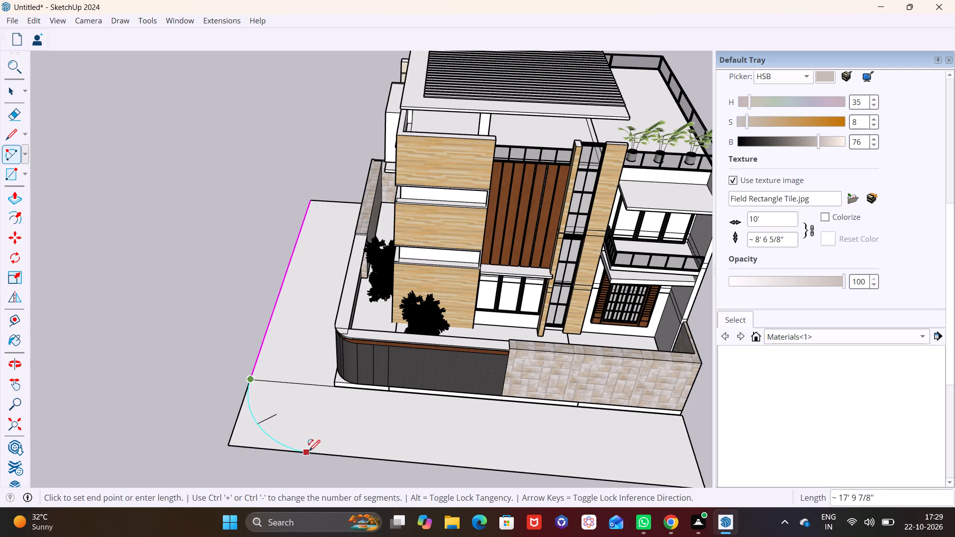
pyautogui.click(321, 452)
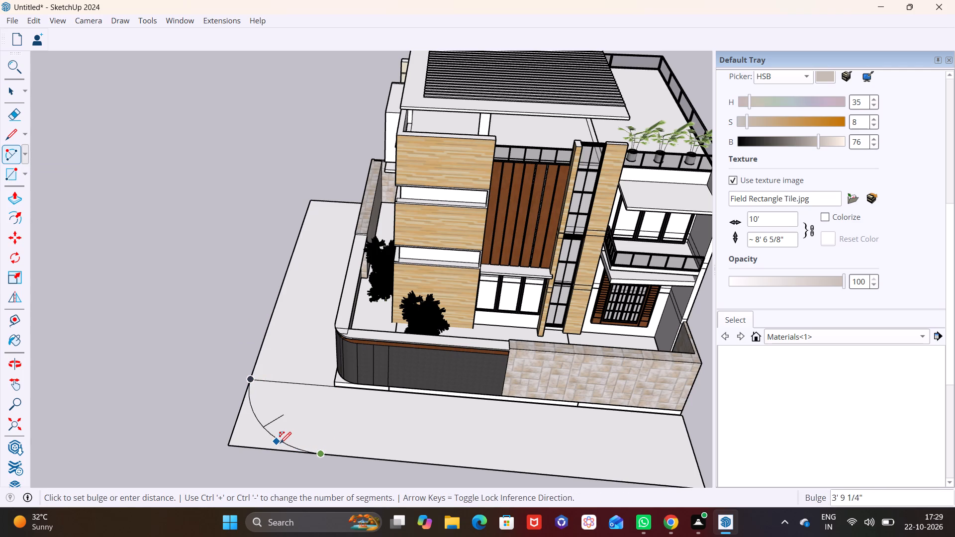
pyautogui.click(280, 443)
pyautogui.press('space')
# Delete the leftover corner face and its two straight edges outside the arc.
pyautogui.click(252, 430)
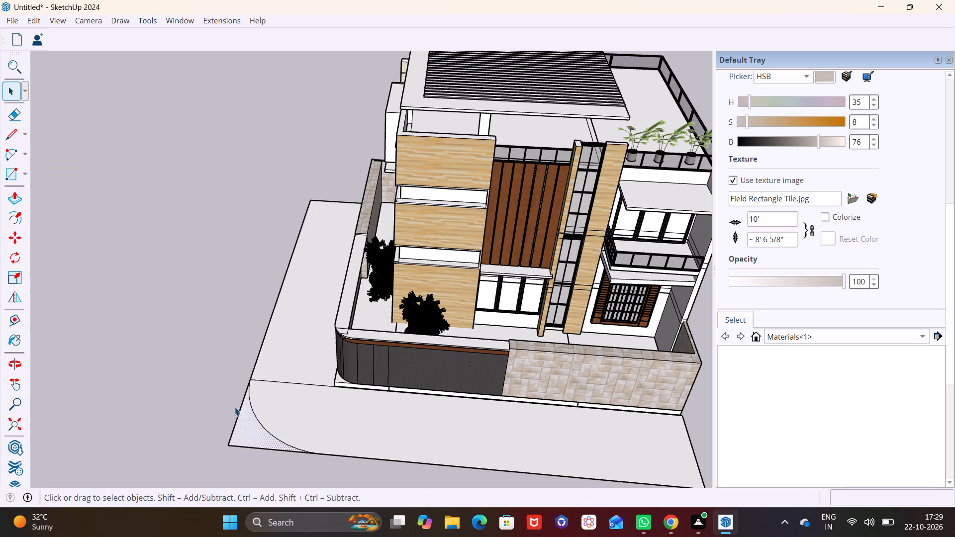
pyautogui.press('Delete')
pyautogui.click(237, 418)
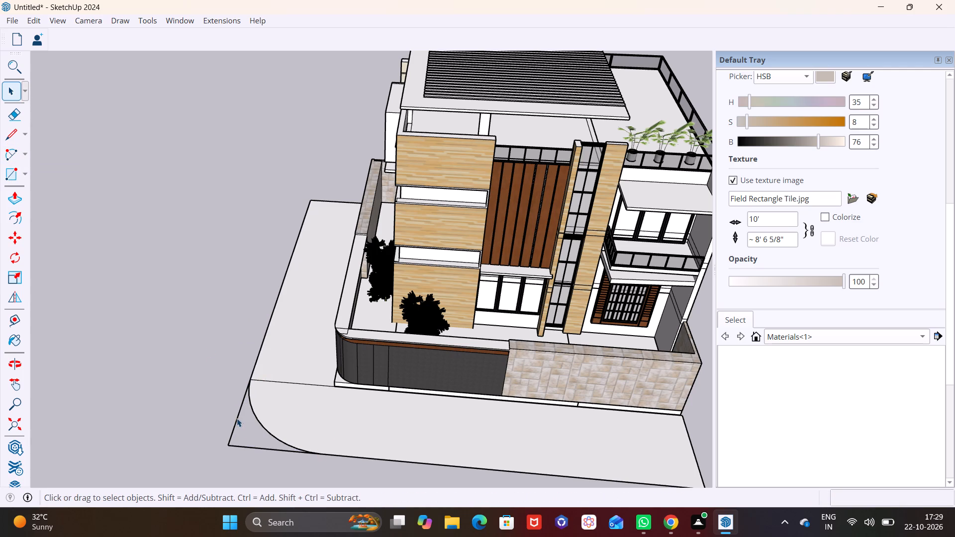
pyautogui.press('Delete')
pyautogui.click(250, 447)
pyautogui.press('Delete')
# Push/Pull the rounded ground strip along the vertical-slat facade side up about 9".
pyautogui.scroll(-3, 277, 432)
pyautogui.moveTo(334, 438); pyautogui.dragTo(541, 388, button='middle')
pyautogui.scroll(-3, 416, 388)
pyautogui.moveTo(368, 427); pyautogui.dragTo(430, 427, button='middle')
pyautogui.scroll(7, 415, 407)
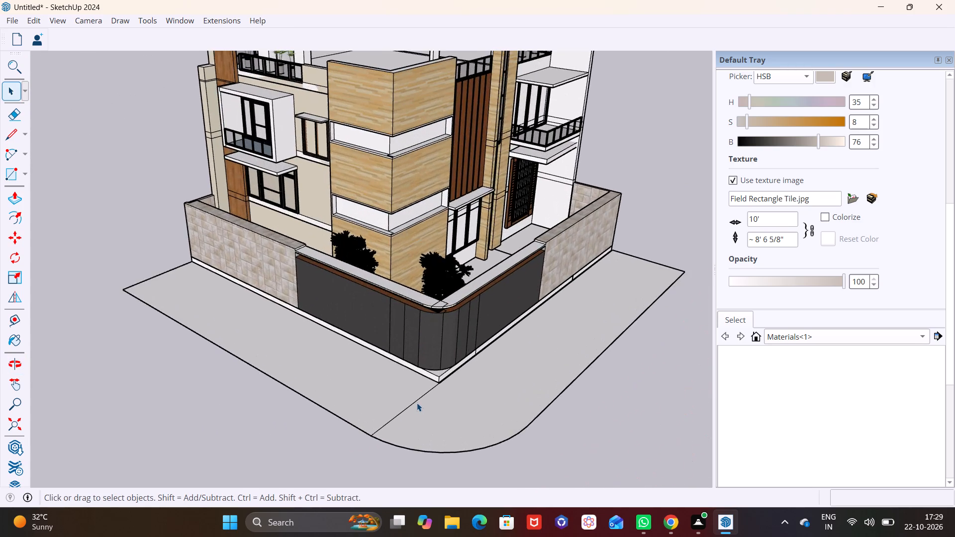
pyautogui.keyDown('shift'); pyautogui.moveTo(417, 403); pyautogui.dragTo(293, 414, button='middle'); pyautogui.keyUp('shift')
pyautogui.click(342, 415)
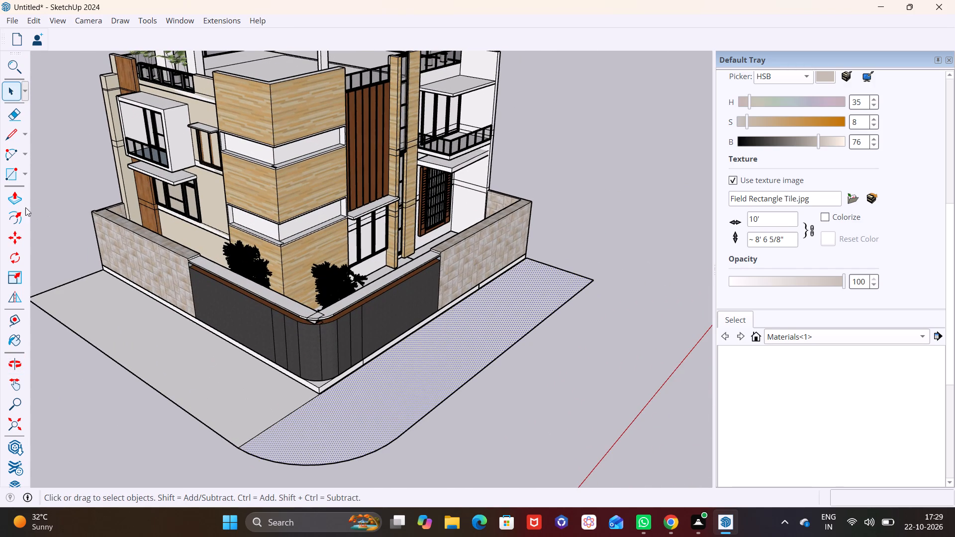
pyautogui.click(9, 198)
pyautogui.click(363, 406)
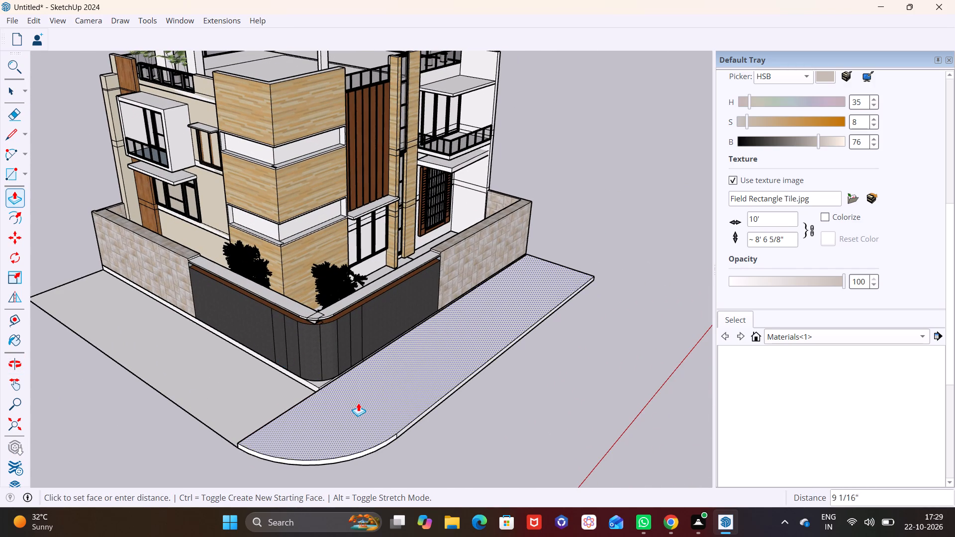
pyautogui.click(361, 401)
pyautogui.press('space')
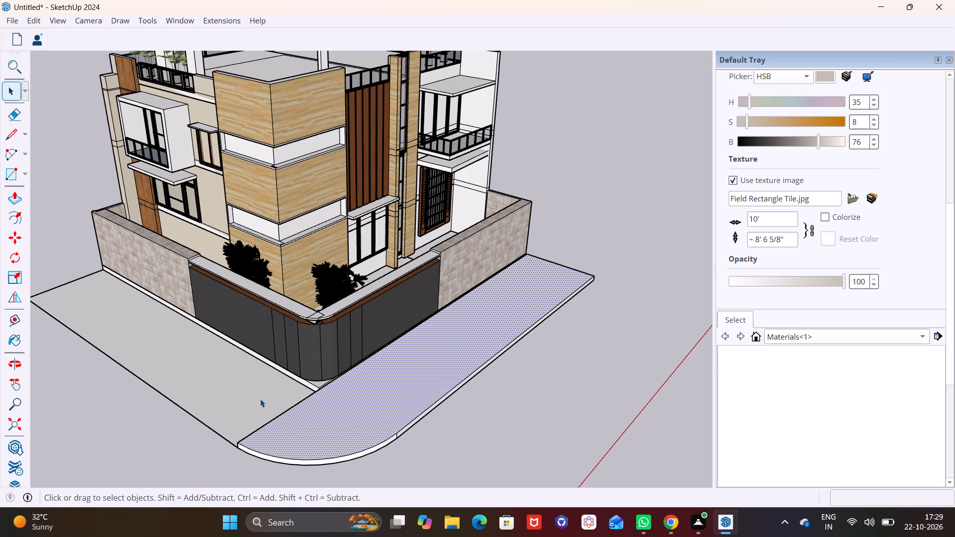
# Raise the ground strip along the balcony side by the same height as the rounded strip.
pyautogui.click(260, 399)
pyautogui.click(9, 196)
pyautogui.doubleClick(182, 372)
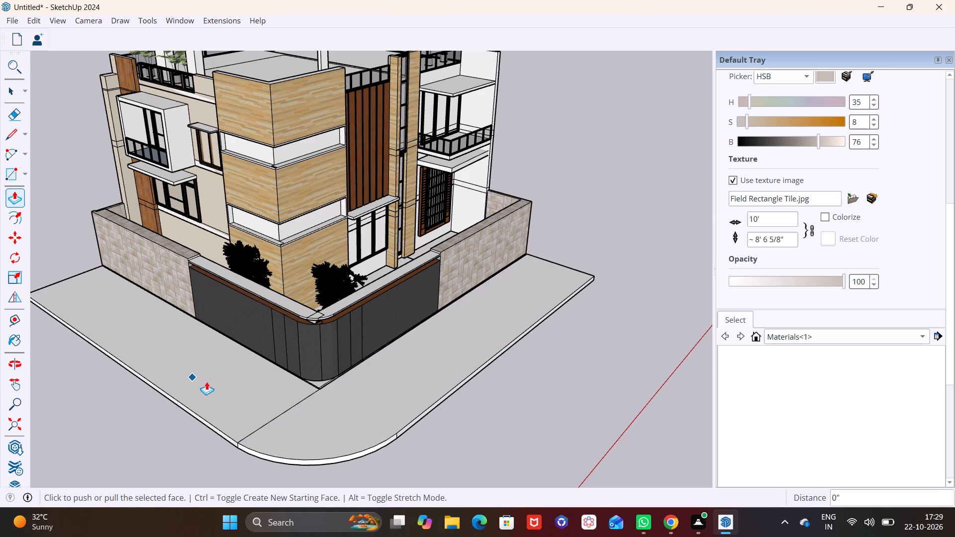
# Examine the whole house from its front corner, with the raised paving around the boundary wall.
pyautogui.scroll(-6, 223, 389)
pyautogui.moveTo(344, 407); pyautogui.dragTo(373, 299, button='middle')
pyautogui.scroll(-1, 310, 355)
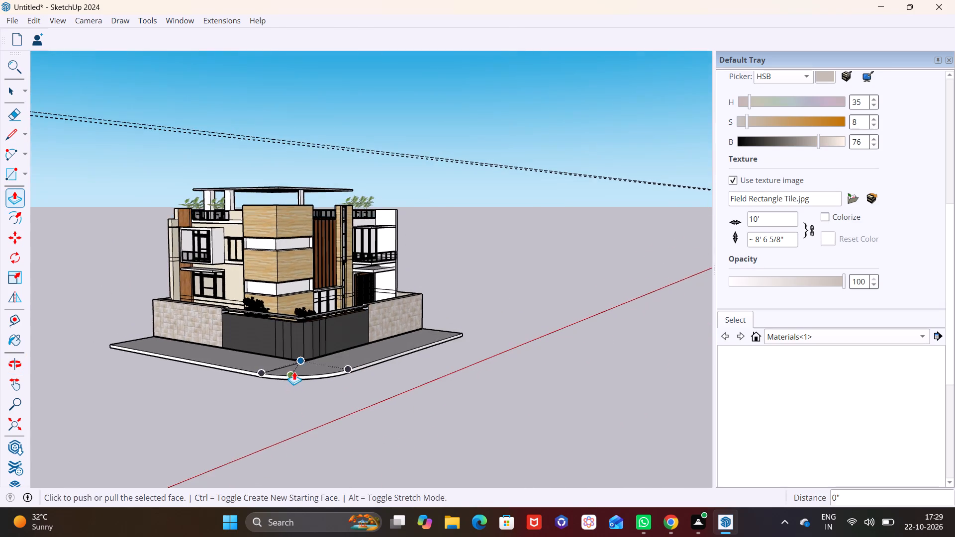
pyautogui.moveTo(294, 372); pyautogui.dragTo(295, 434, button='middle')
pyautogui.scroll(-1, 295, 429)
pyautogui.moveTo(301, 390); pyautogui.dragTo(288, 423, button='middle')
pyautogui.scroll(1, 286, 417)
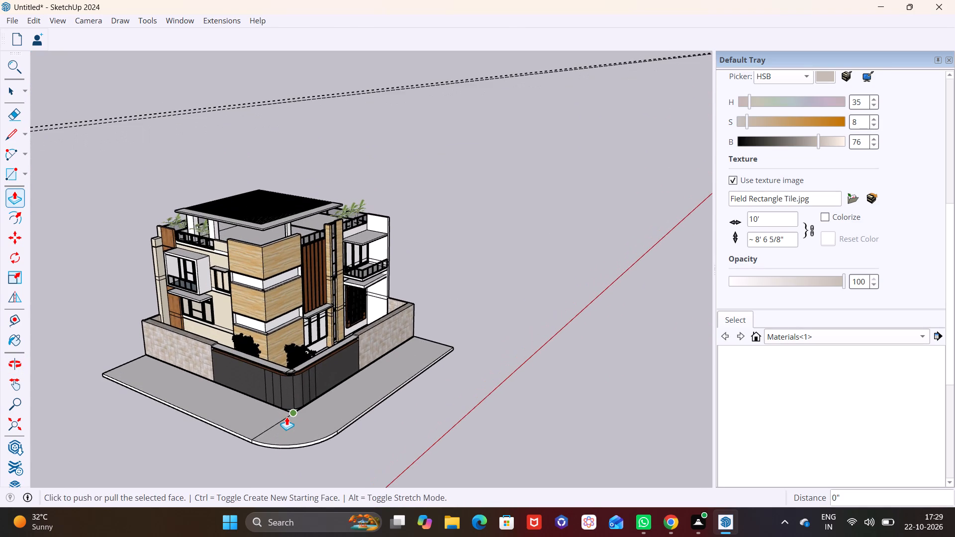
pyautogui.scroll(1, 287, 416)
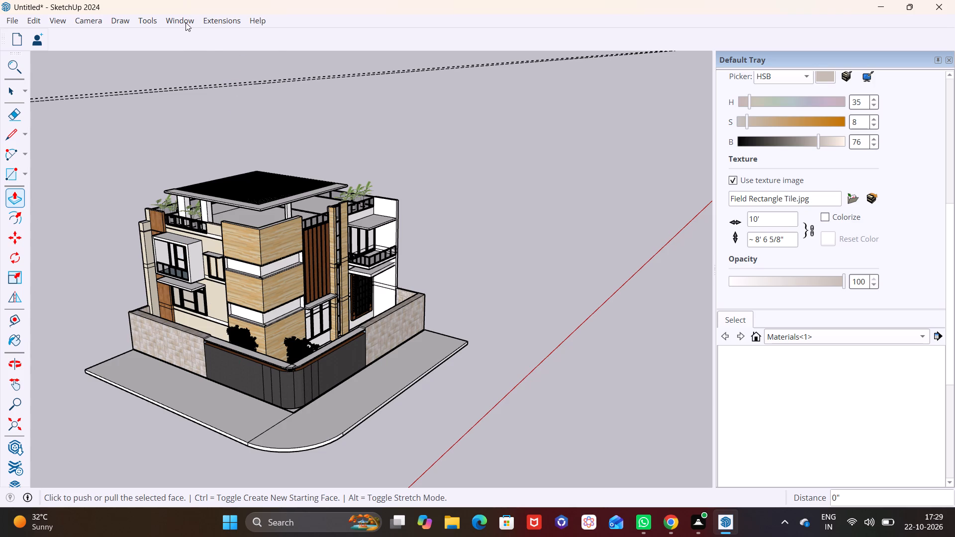
# Browse the 3D Warehouse results for TREES for a low hedge to plant outside the boundary wall.
pyautogui.click(186, 22)
pyautogui.click(205, 117)
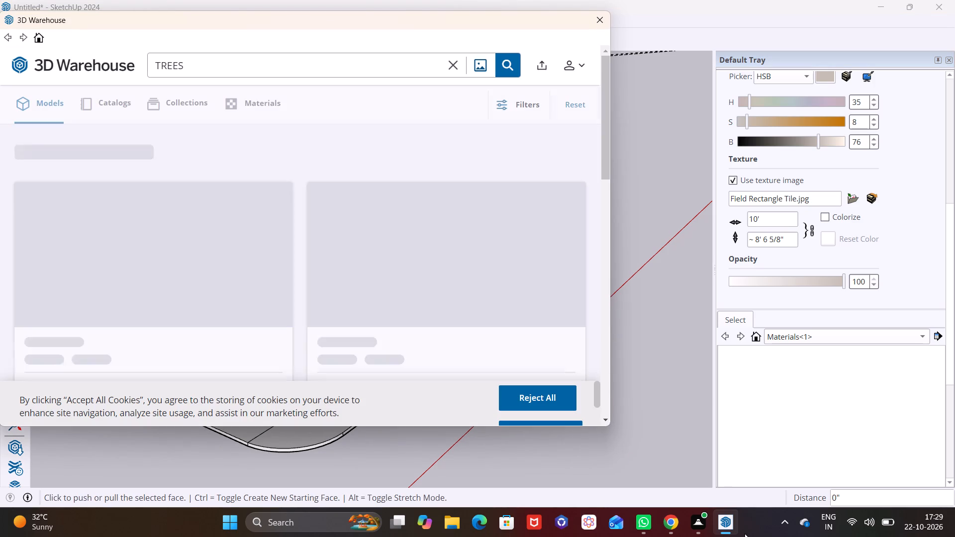
pyautogui.scroll(-2, 256, 182)
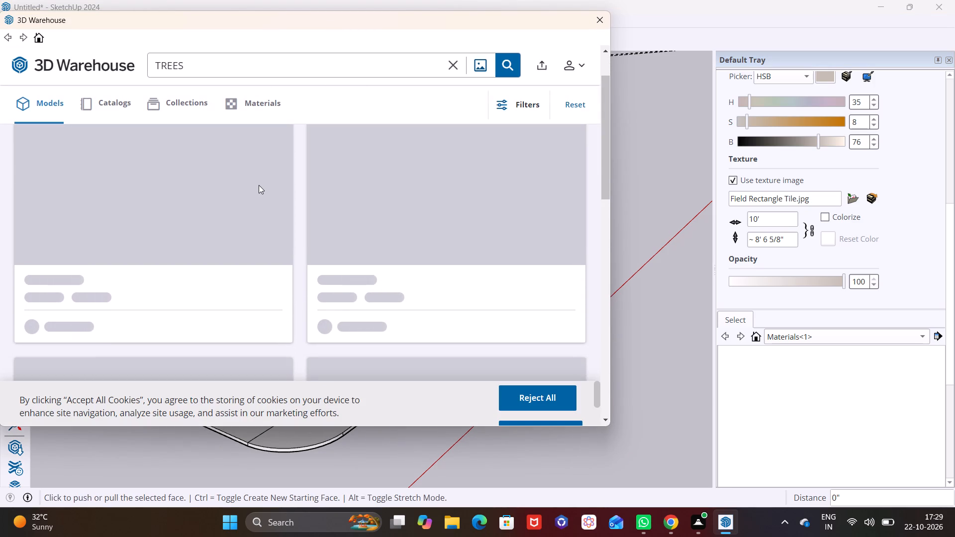
pyautogui.scroll(-1, 259, 185)
pyautogui.scroll(-5, 345, 196)
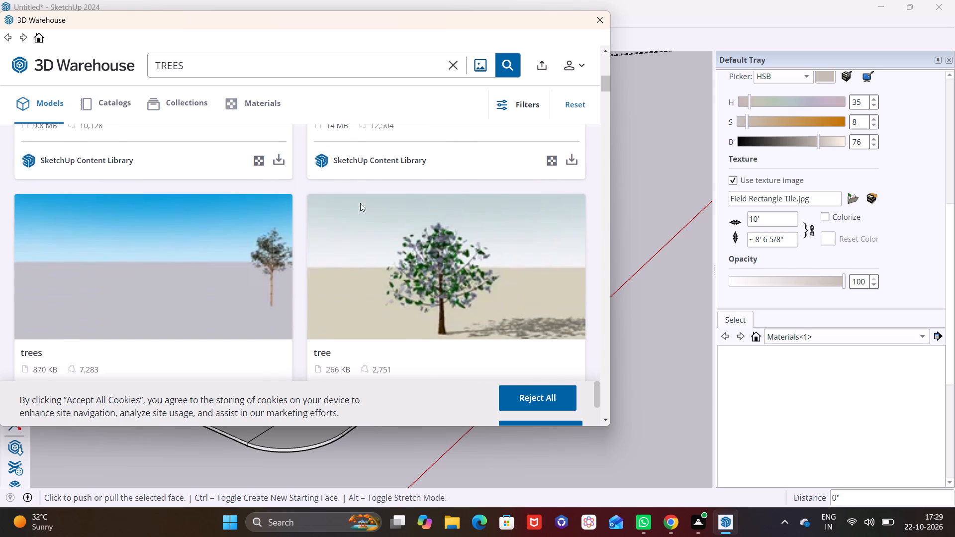
pyautogui.tripleClick(609, 422)
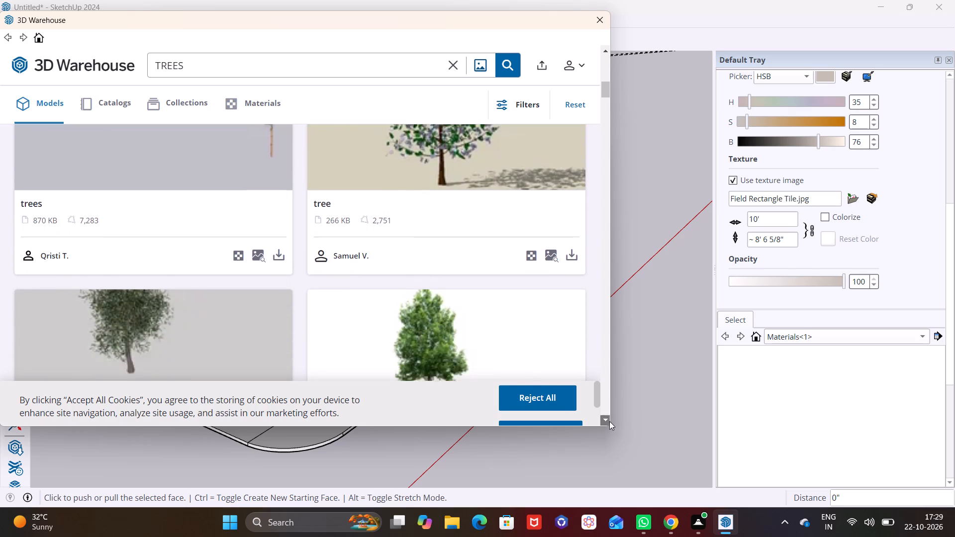
pyautogui.click(611, 419)
pyautogui.doubleClick(608, 421)
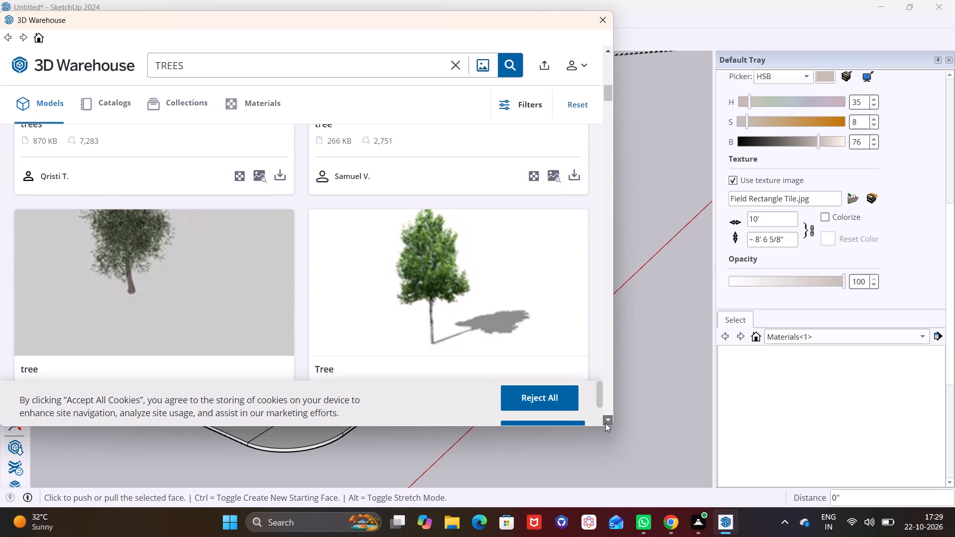
pyautogui.click(604, 424)
pyautogui.click(603, 425)
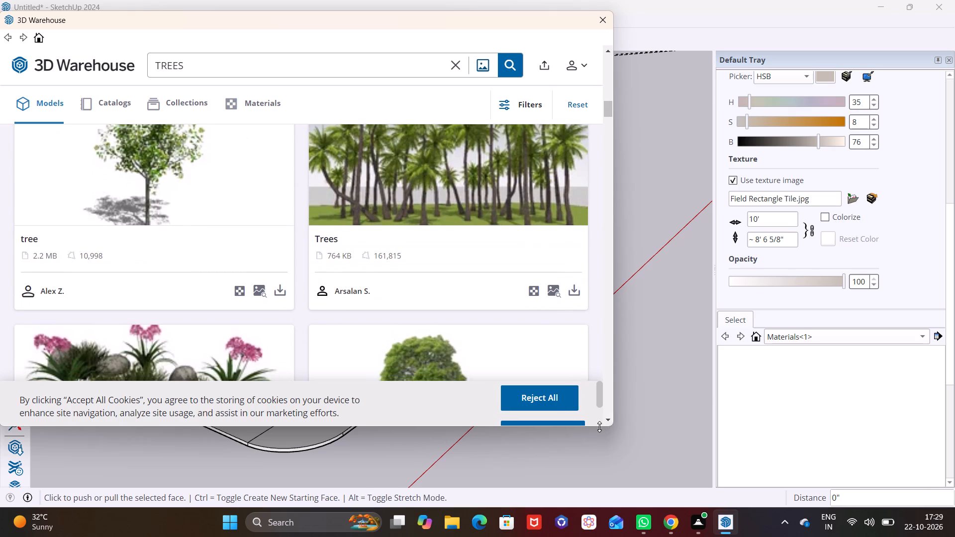
pyautogui.doubleClick(599, 427)
pyautogui.scroll(-2, 541, 311)
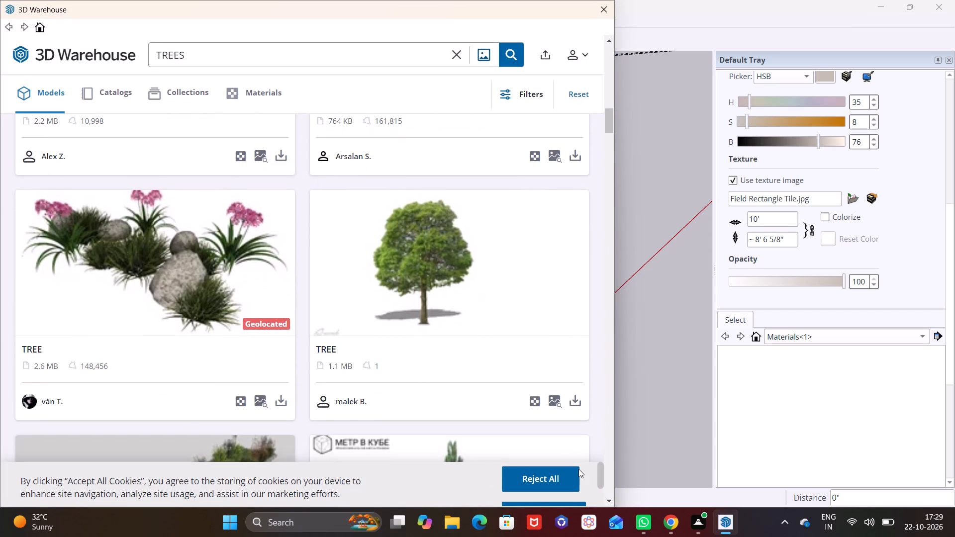
pyautogui.click(607, 498)
pyautogui.click(606, 498)
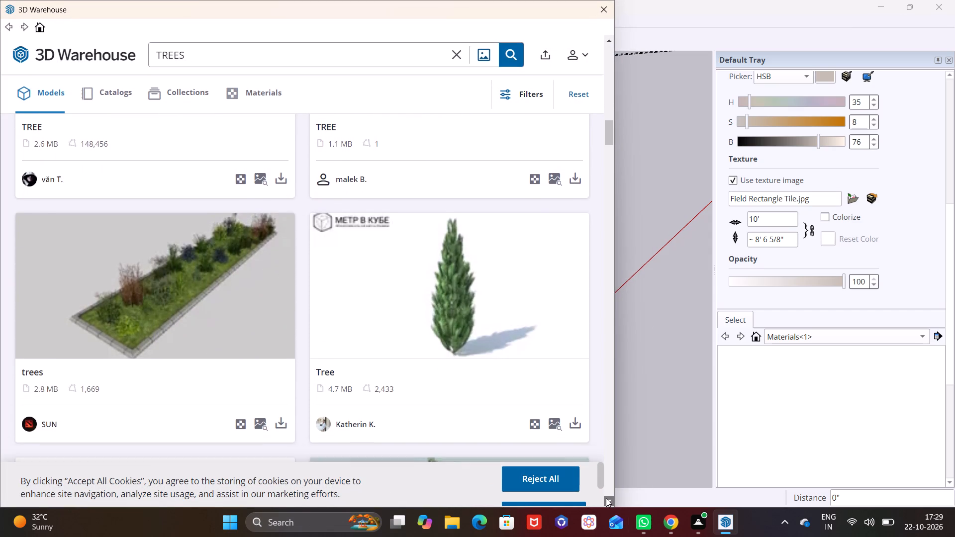
pyautogui.click(606, 498)
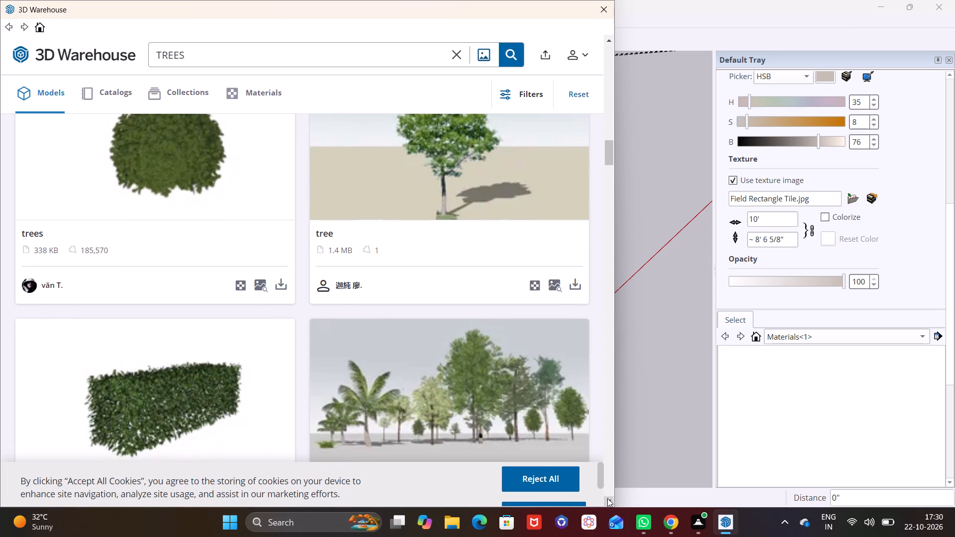
pyautogui.click(622, 494)
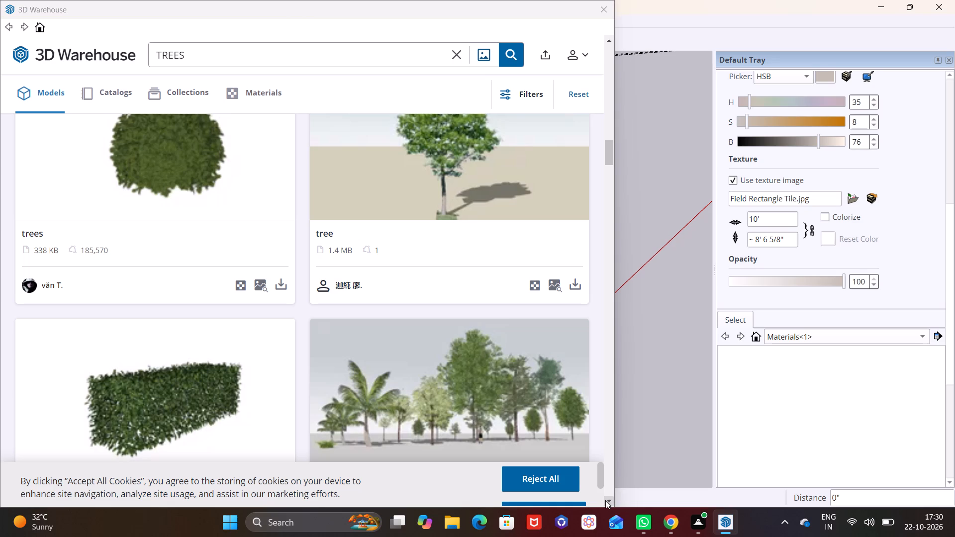
pyautogui.click(605, 500)
pyautogui.click(604, 501)
pyautogui.click(585, 531)
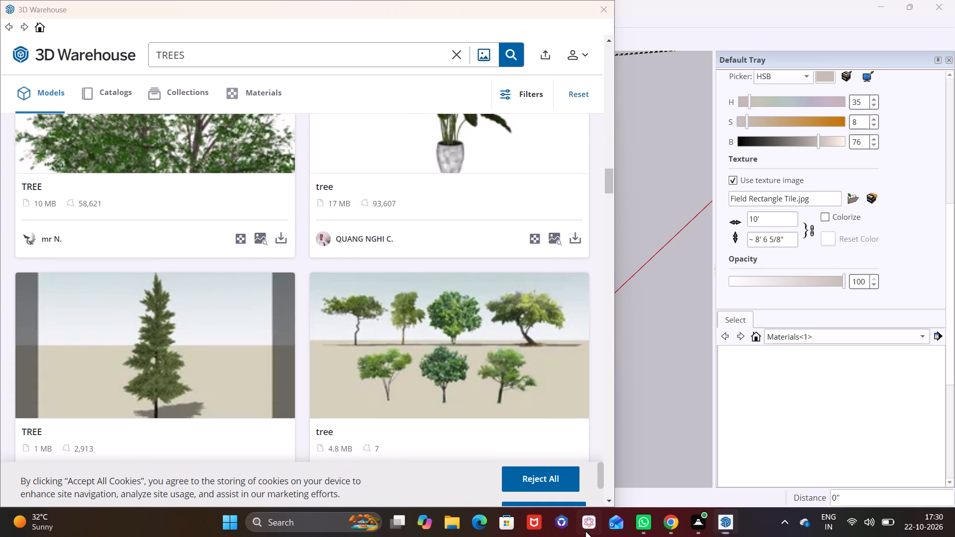
pyautogui.click(610, 498)
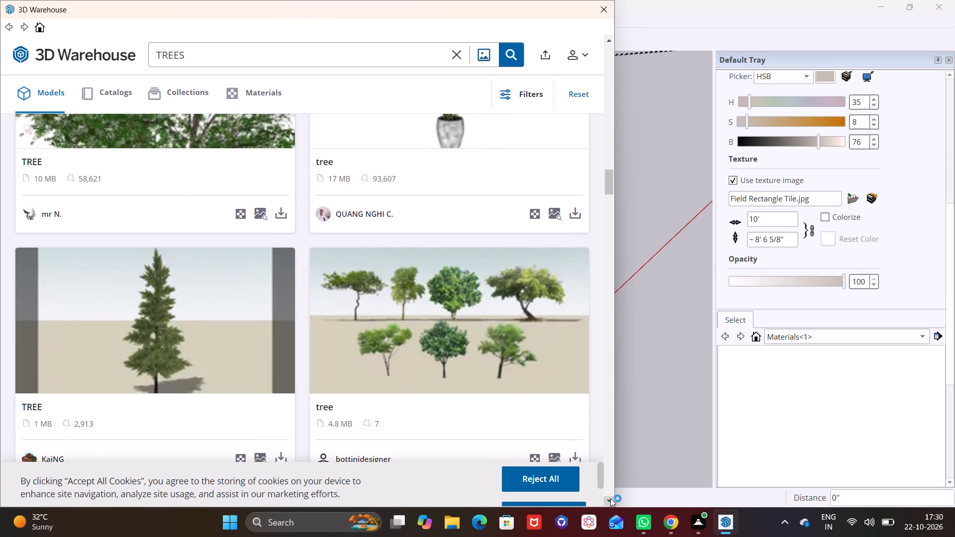
pyautogui.click(610, 498)
pyautogui.click(610, 498)
pyautogui.click(610, 498)
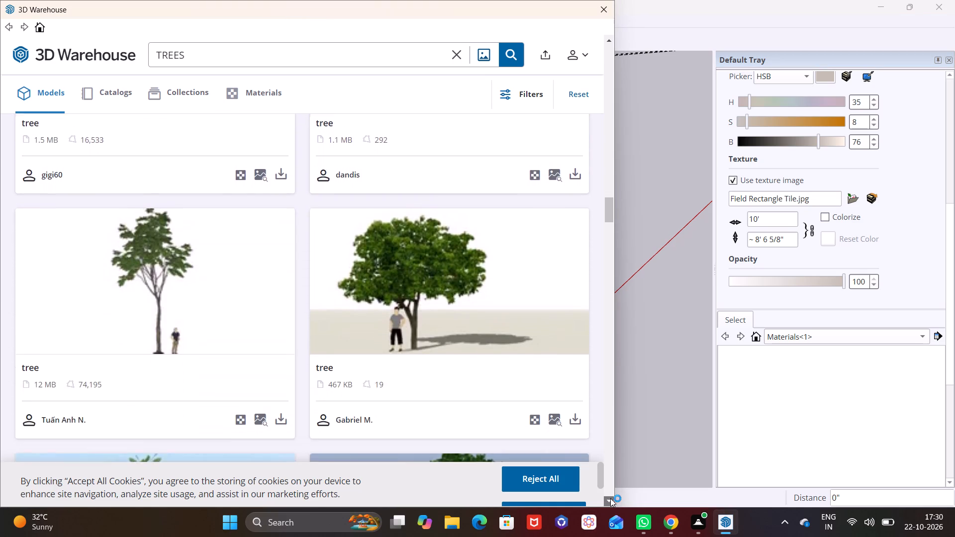
pyautogui.click(610, 498)
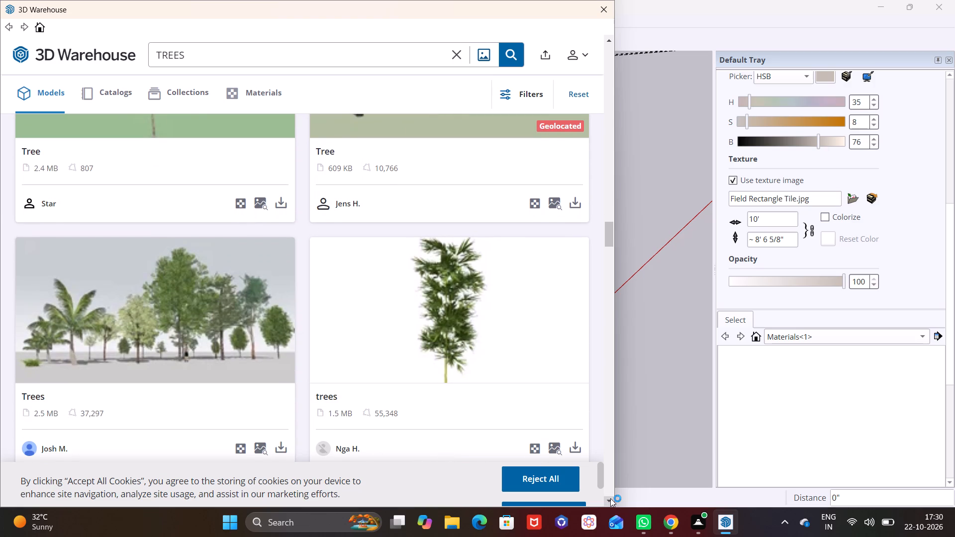
pyautogui.click(610, 498)
pyautogui.click(610, 498)
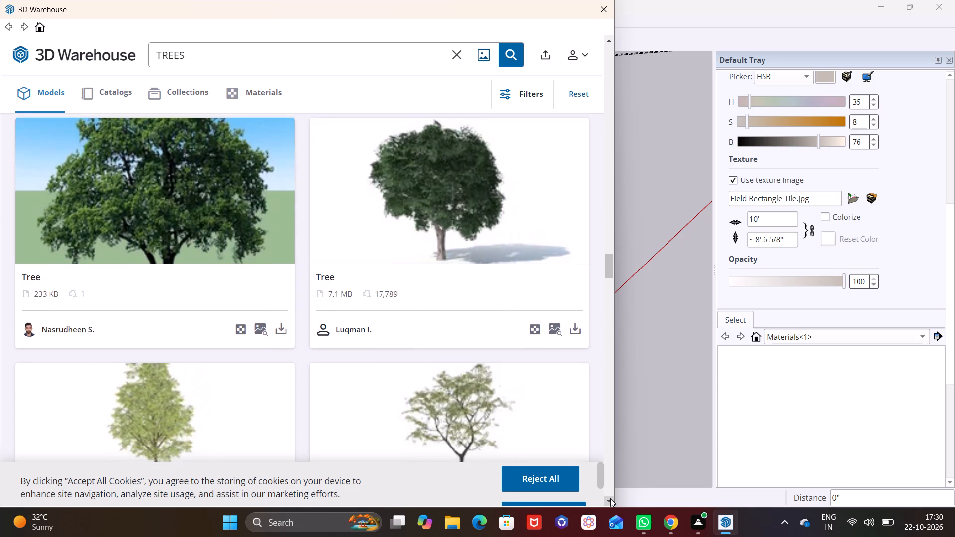
pyautogui.click(610, 498)
pyautogui.click(610, 498)
pyautogui.click(610, 498)
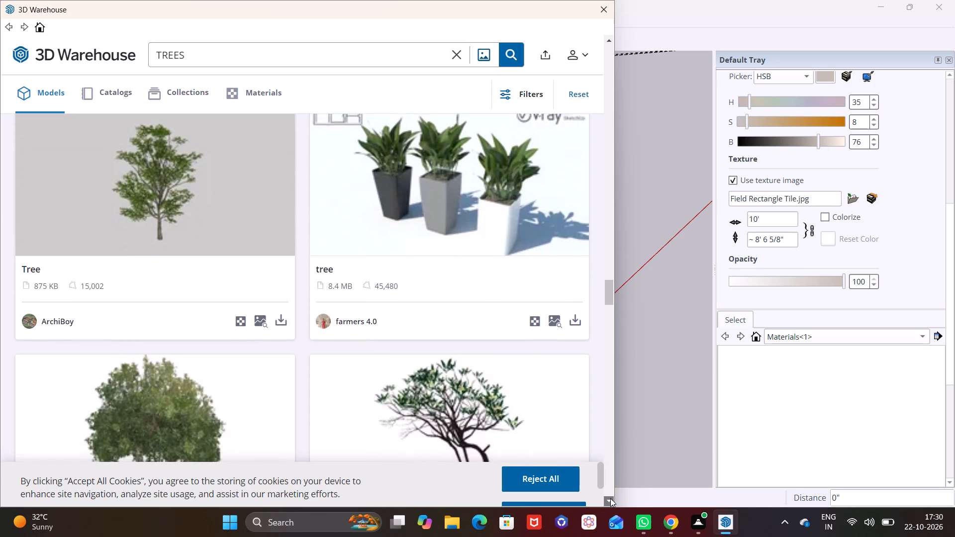
pyautogui.click(610, 498)
pyautogui.click(610, 498)
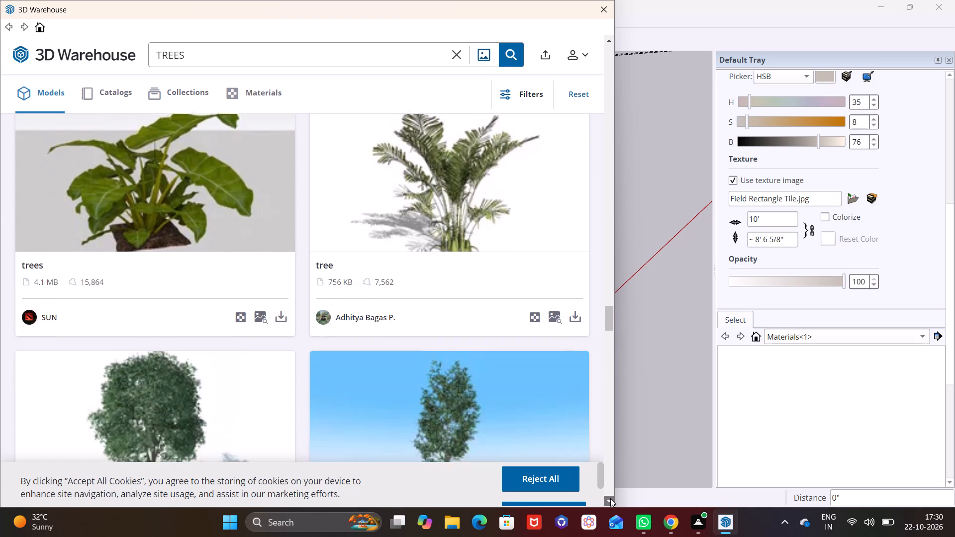
pyautogui.click(610, 498)
pyautogui.click(610, 498)
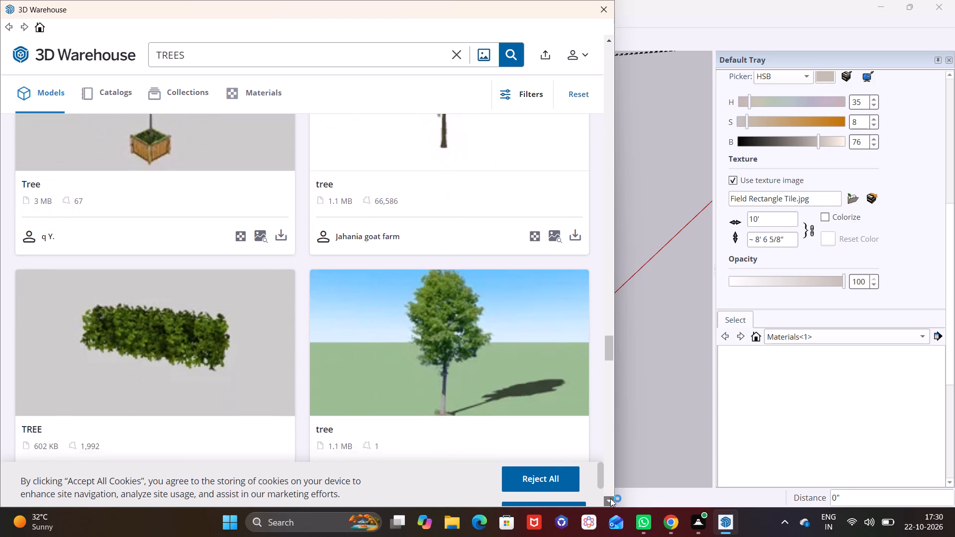
# Load the 602 KB rectangular hedge model named TREE into the model and place it on the raised paving beside the boundary wall.
pyautogui.scroll(-2, 188, 399)
pyautogui.click(278, 339)
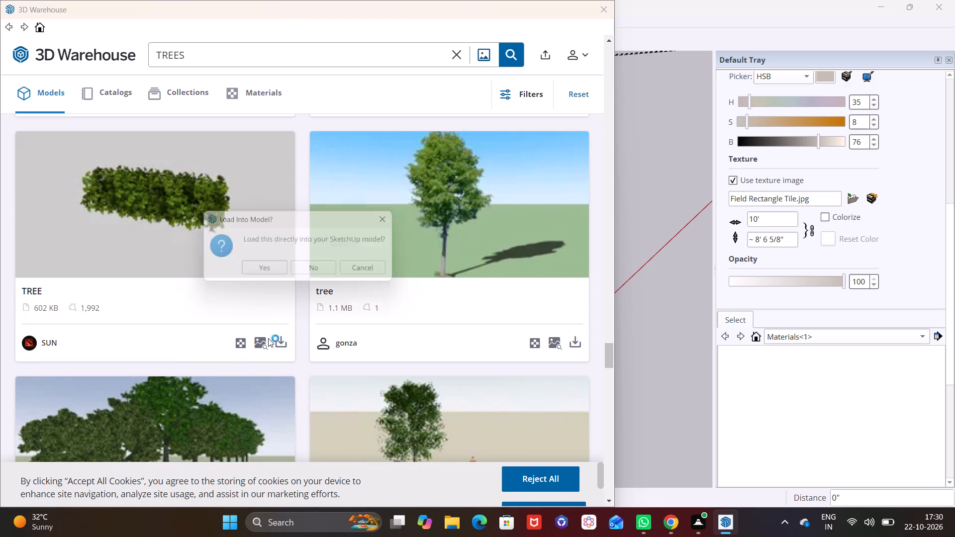
pyautogui.click(257, 270)
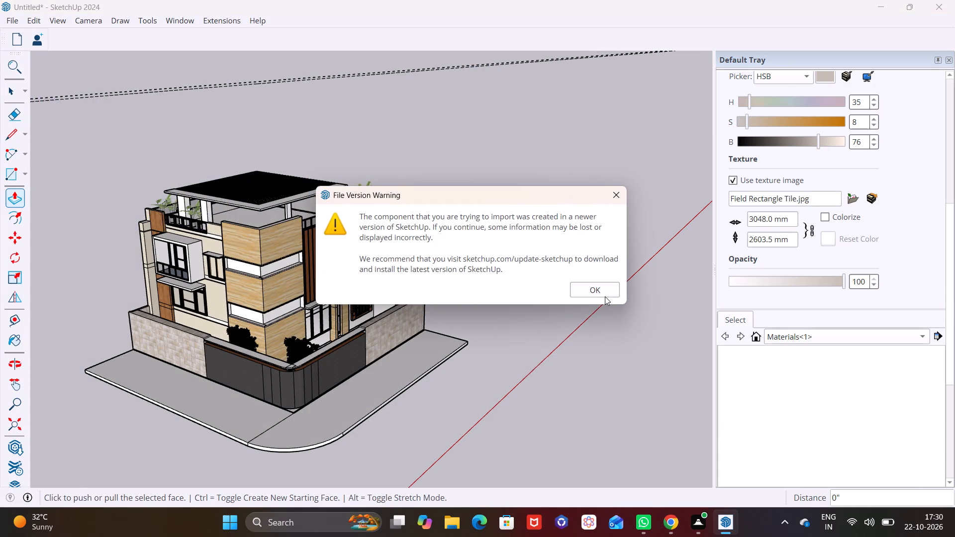
pyautogui.click(605, 296)
pyautogui.scroll(7, 397, 395)
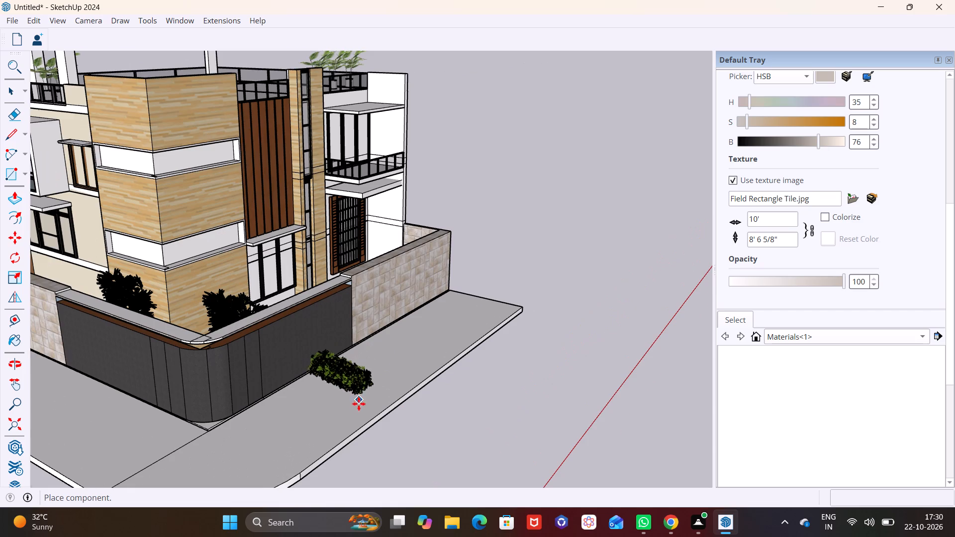
pyautogui.click(358, 412)
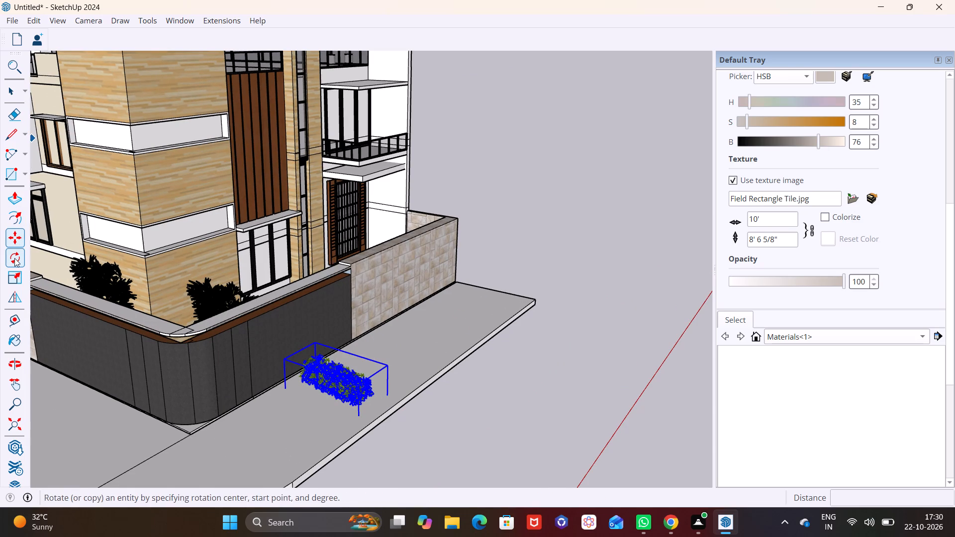
# Rotate the hedge 90° on the ground plane so it runs parallel to the boundary wall.
pyautogui.click(14, 258)
pyautogui.click(525, 405)
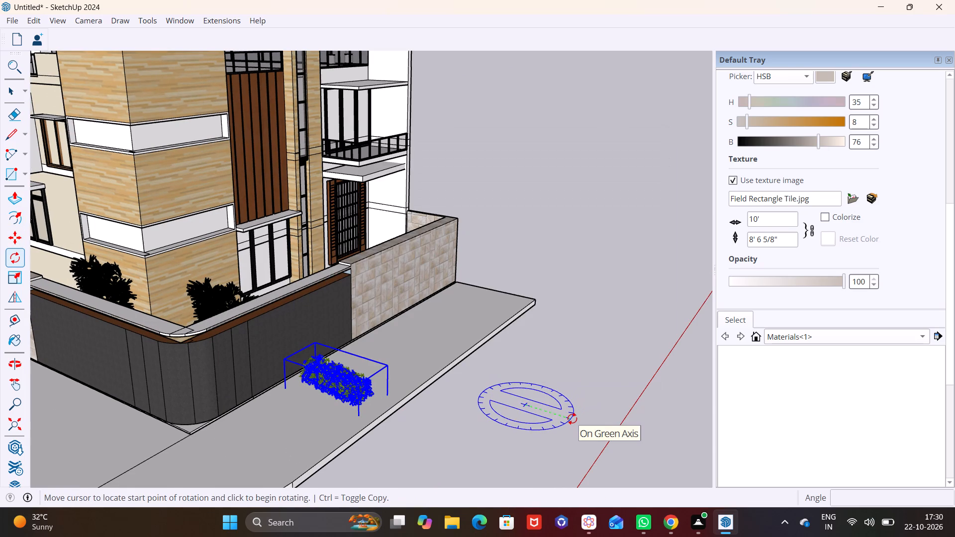
pyautogui.click(572, 419)
pyautogui.click(505, 430)
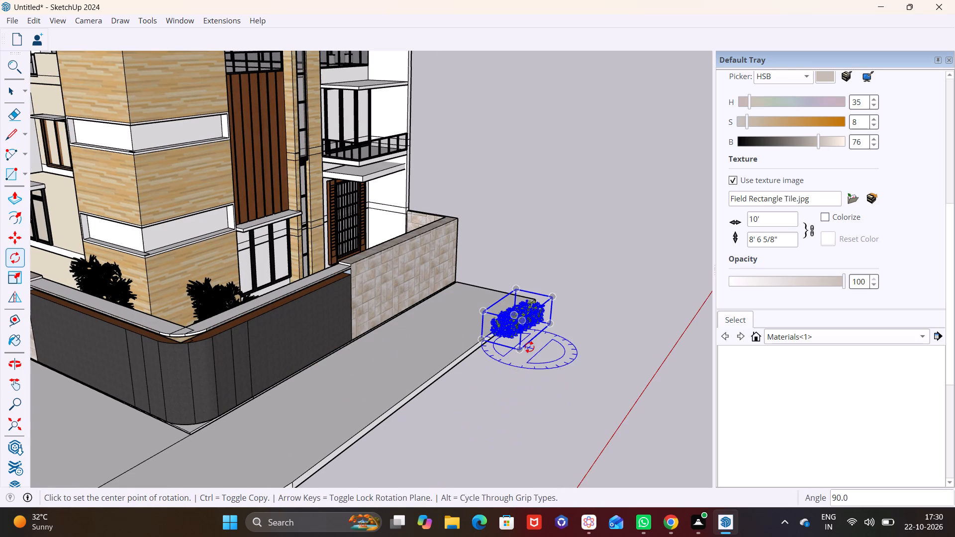
# Move the hedge about 38' 7" onto the paving beside the curved dark corner of the boundary wall.
pyautogui.press('m')
pyautogui.click(514, 332)
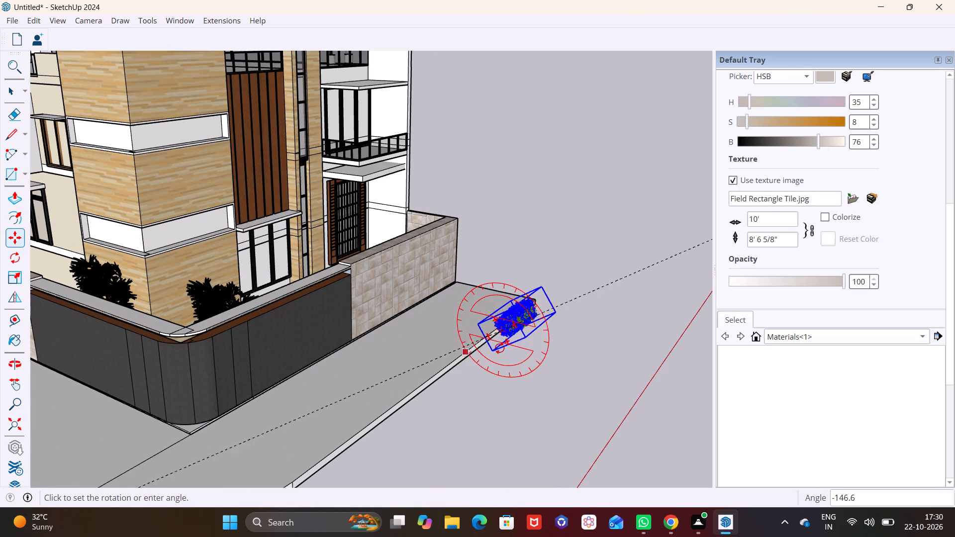
pyautogui.press('space')
pyautogui.click(508, 324)
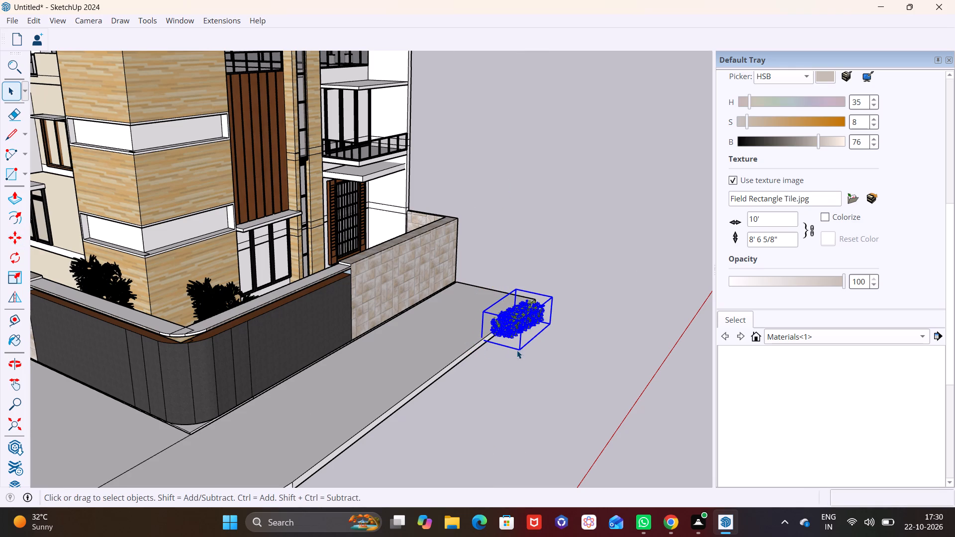
pyautogui.press('m')
pyautogui.click(500, 314)
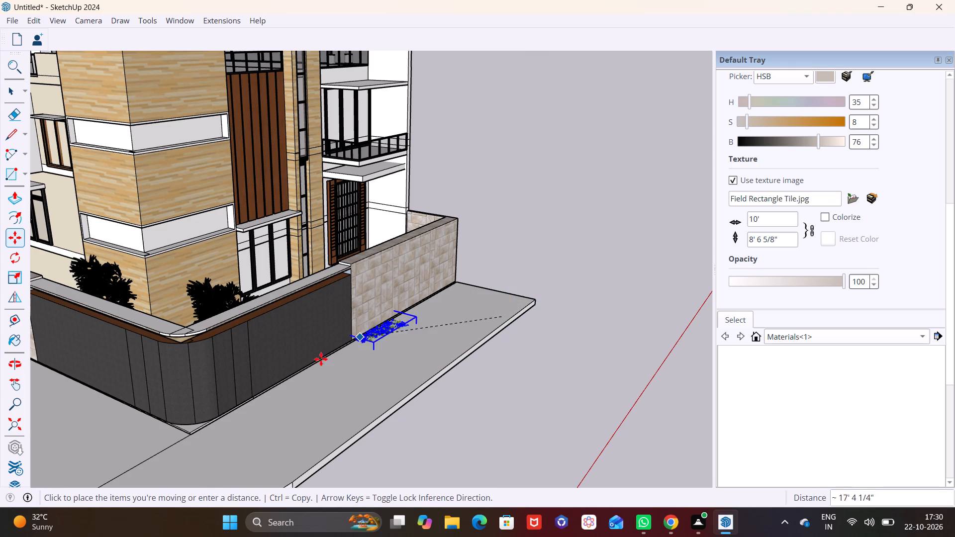
pyautogui.click(239, 411)
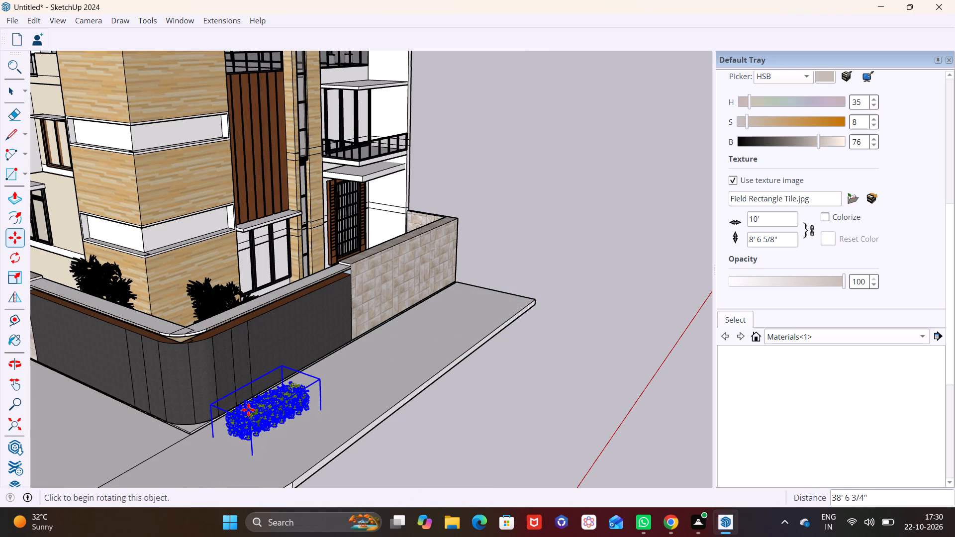
pyautogui.press('space')
pyautogui.click(429, 428)
# Move the hedge about 2' 7" across the paving, up against the dark boundary wall.
pyautogui.scroll(6, 354, 408)
pyautogui.keyDown('shift'); pyautogui.moveTo(294, 397); pyautogui.dragTo(479, 268, button='middle'); pyautogui.keyUp('shift')
pyautogui.moveTo(436, 321); pyautogui.dragTo(492, 388, button='middle')
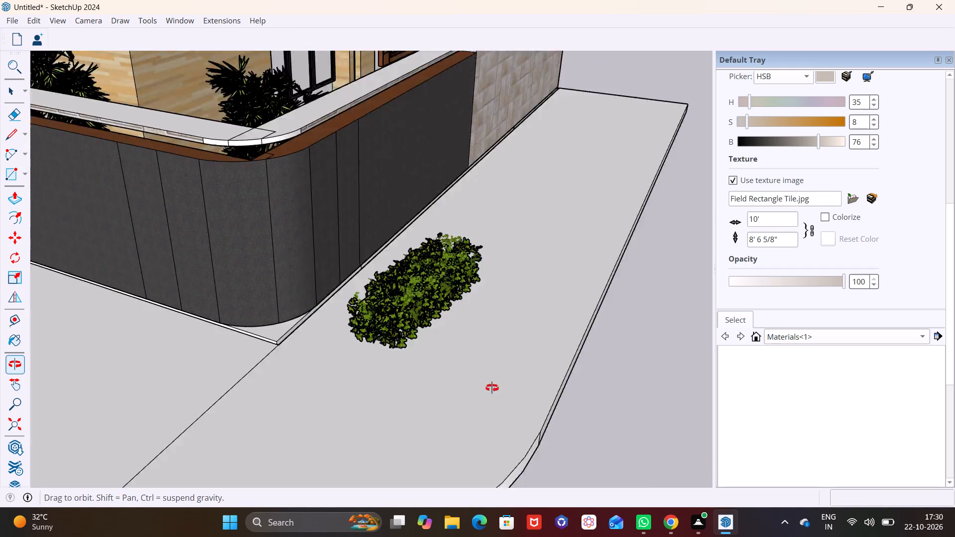
pyautogui.moveTo(492, 388); pyautogui.dragTo(566, 405, button='middle')
pyautogui.scroll(3, 439, 340)
pyautogui.click(444, 279)
pyautogui.press('m')
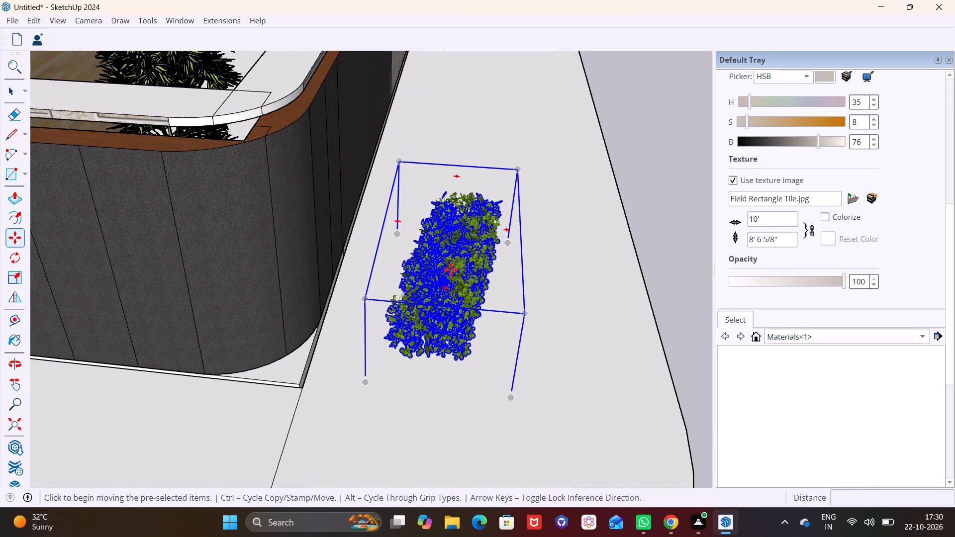
pyautogui.click(451, 269)
pyautogui.click(384, 260)
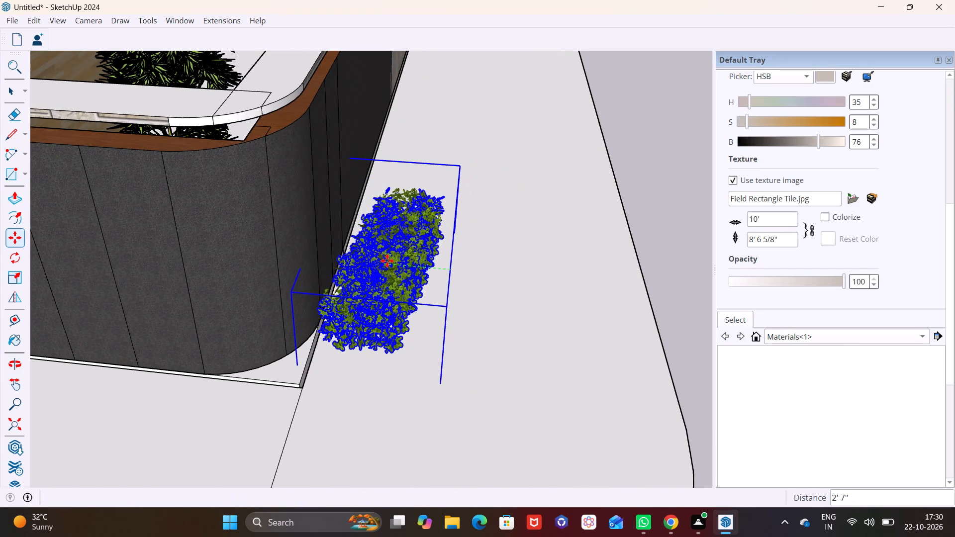
pyautogui.press('space')
pyautogui.click(521, 310)
# Move the hedge about 2' 5" back out from the dark boundary wall onto the paving.
pyautogui.moveTo(550, 352); pyautogui.dragTo(207, 347, button='middle')
pyautogui.scroll(-6, 477, 365)
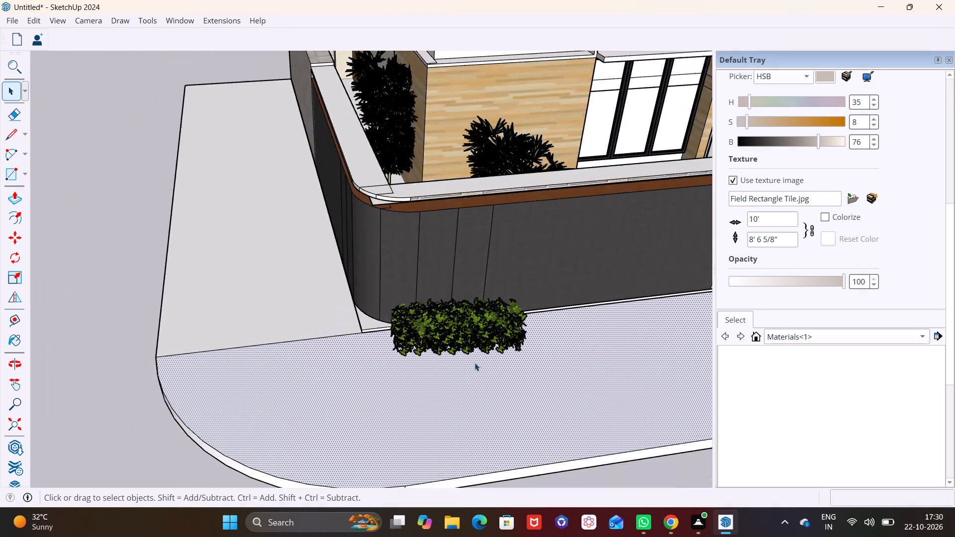
pyautogui.keyDown('shift'); pyautogui.moveTo(467, 357); pyautogui.dragTo(188, 366, button='middle'); pyautogui.keyUp('shift')
pyautogui.scroll(2, 196, 335)
pyautogui.click(220, 336)
pyautogui.press('m')
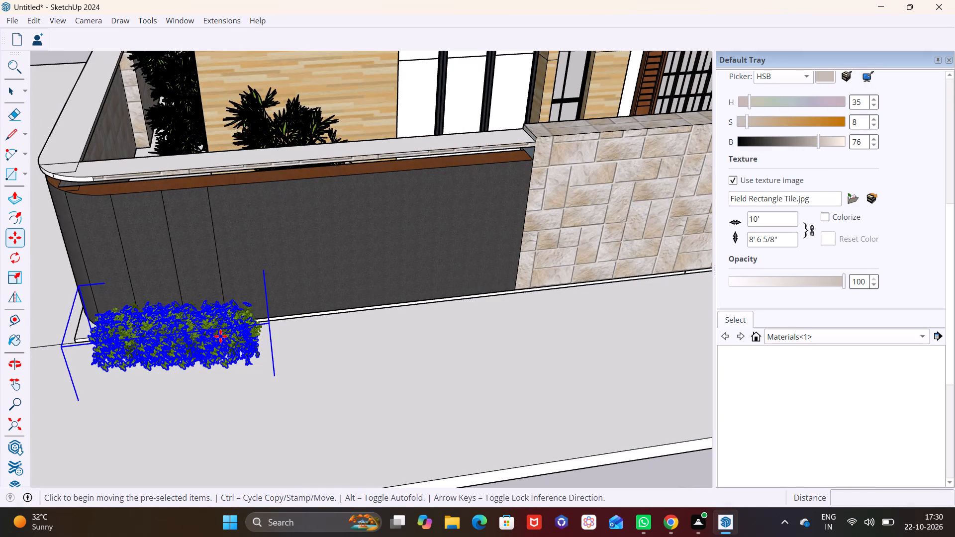
pyautogui.click(230, 339)
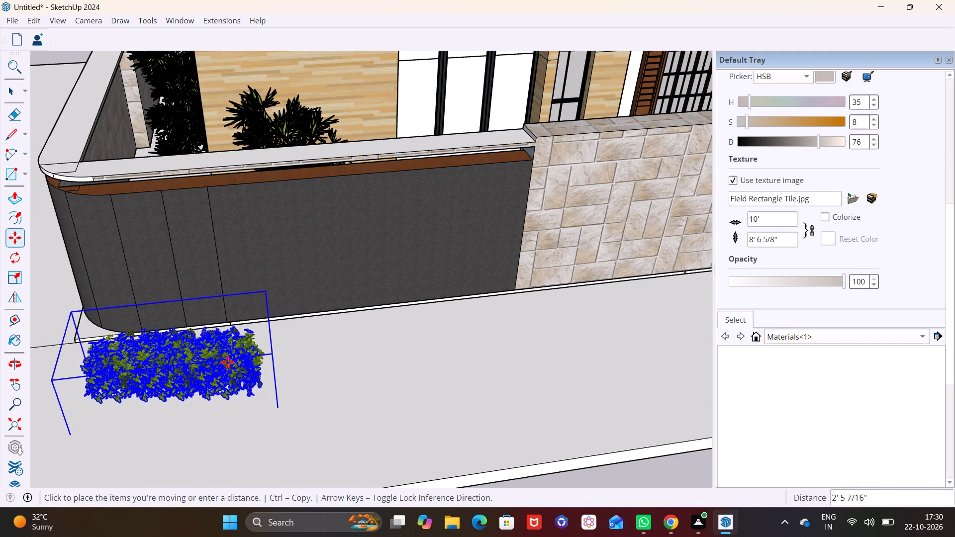
pyautogui.click(226, 361)
pyautogui.scroll(-7, 304, 370)
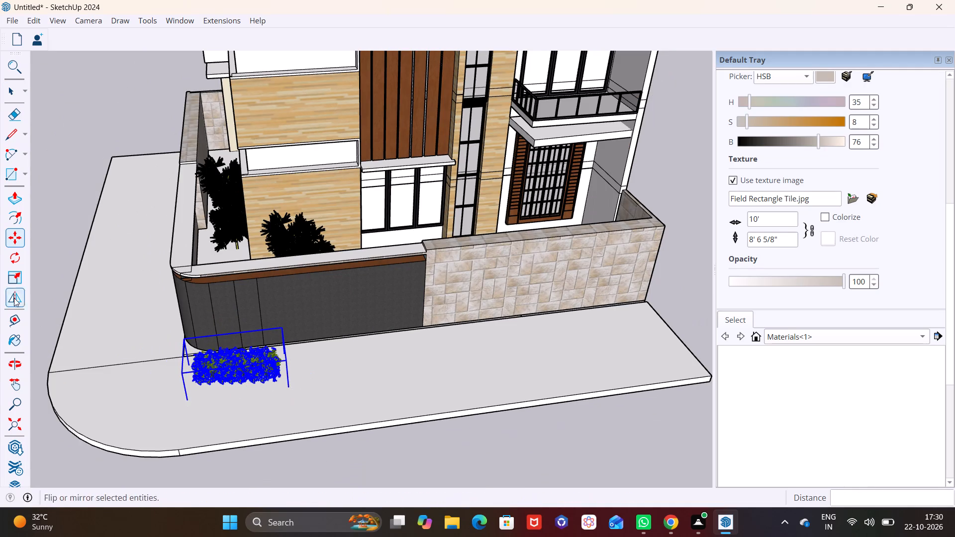
# Scale the hedge along the red axis to 1.58, deepening it across the paving.
pyautogui.click(15, 280)
pyautogui.moveTo(181, 367); pyautogui.dragTo(394, 382, button='middle')
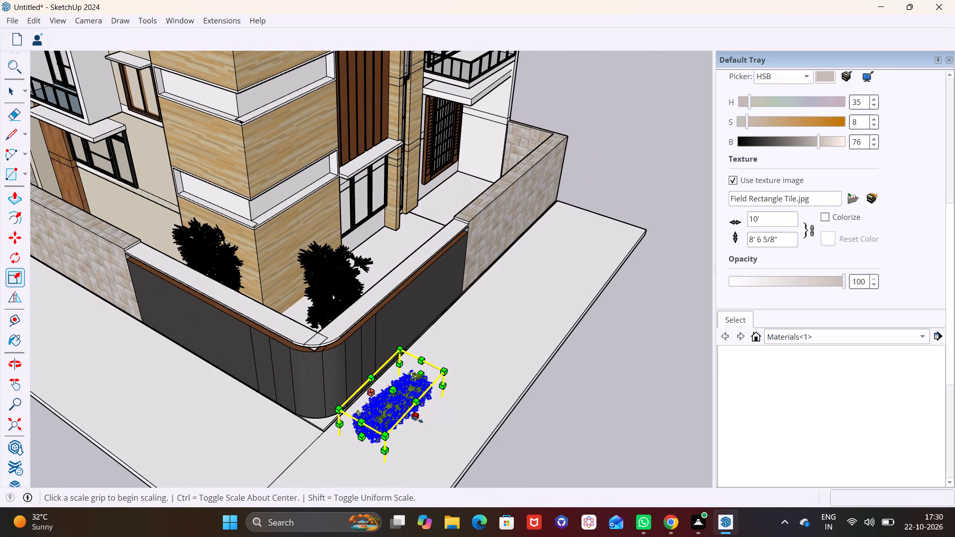
pyautogui.click(417, 420)
pyautogui.click(444, 429)
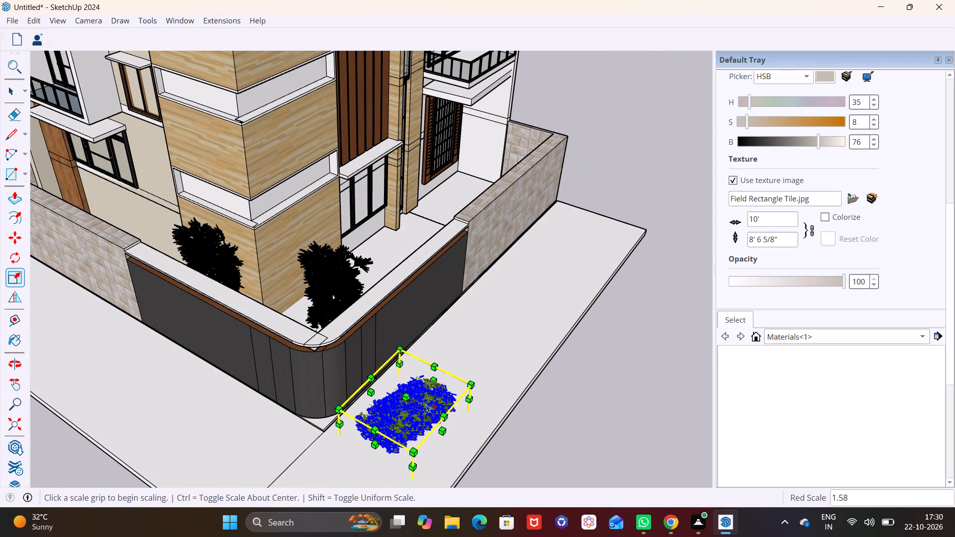
# Move the deepened hedge about 1' 10" back toward the curved corner of the dark boundary wall.
pyautogui.press('m')
pyautogui.click(428, 415)
pyautogui.click(411, 407)
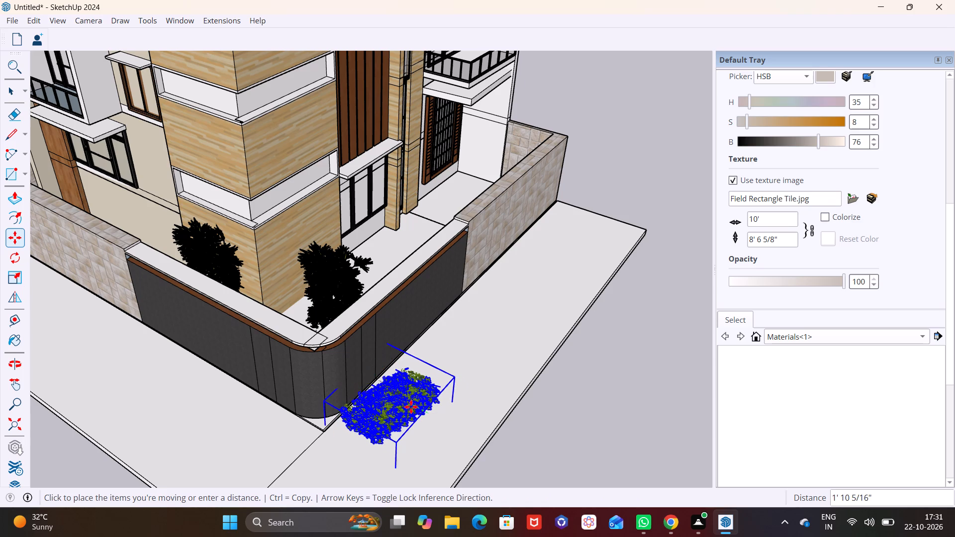
pyautogui.moveTo(472, 407); pyautogui.dragTo(265, 432, button='middle')
pyautogui.moveTo(307, 391); pyautogui.dragTo(251, 394, button='middle')
pyautogui.press('space')
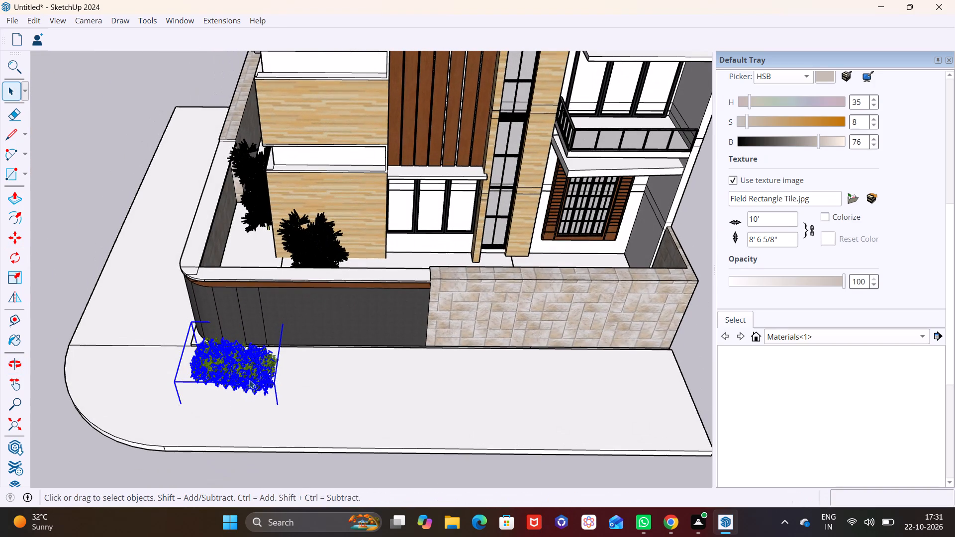
pyautogui.click(250, 378)
pyautogui.click(307, 383)
# Copy the hedge along the dark boundary wall so the copy continues the row from the first hedge.
pyautogui.moveTo(310, 385); pyautogui.dragTo(315, 260, button='middle')
pyautogui.scroll(4, 300, 324)
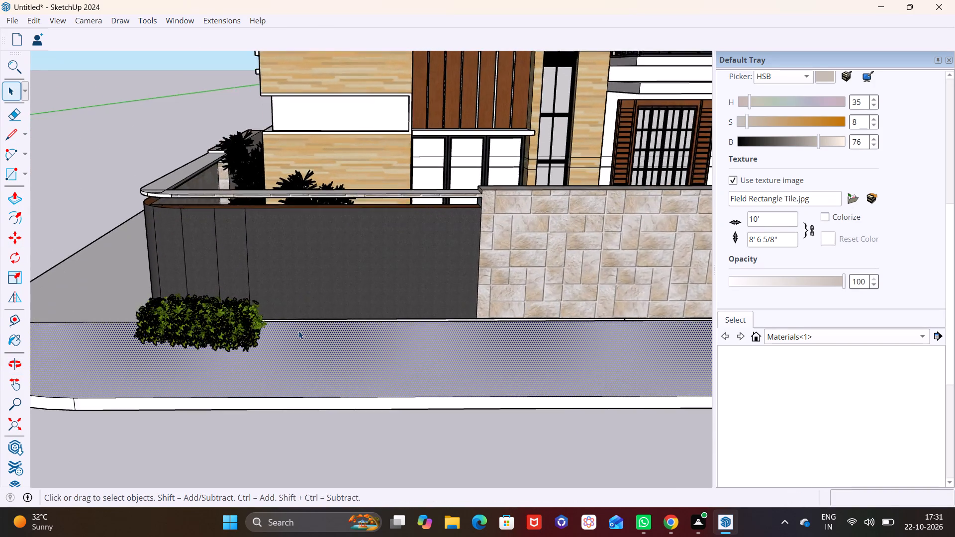
pyautogui.moveTo(299, 353); pyautogui.dragTo(308, 404, button='middle')
pyautogui.click(204, 380)
pyautogui.press('m')
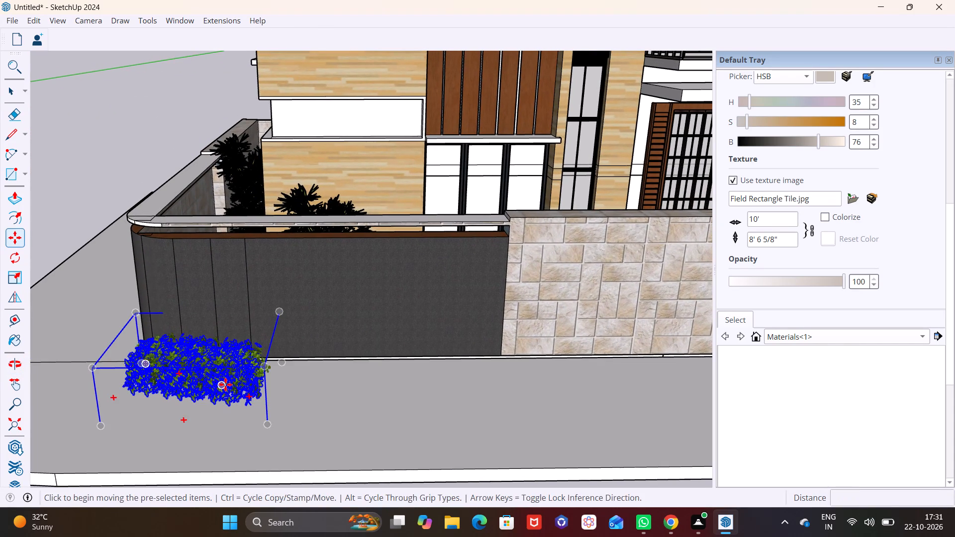
pyautogui.click(225, 384)
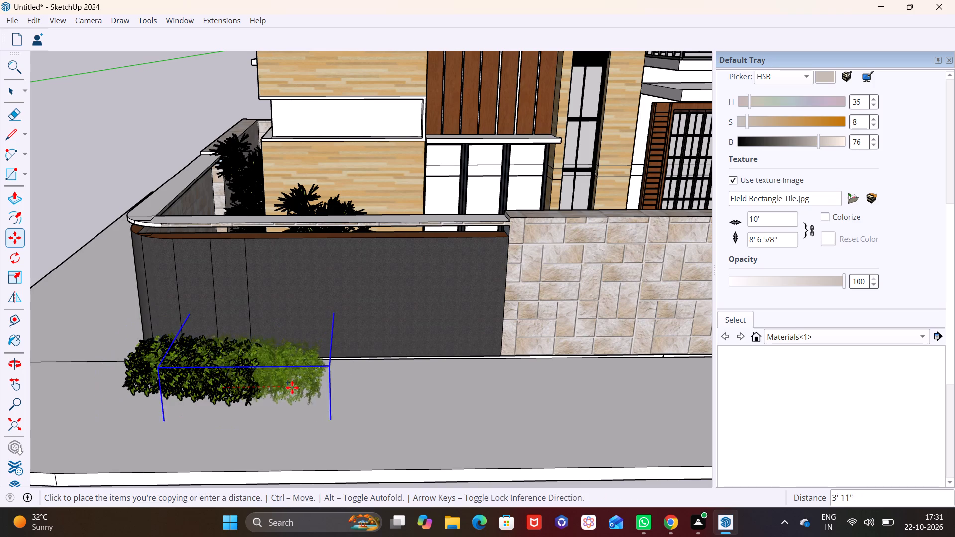
pyautogui.click(353, 387)
# Copy the second hedge about 8' 5" further along the dark boundary wall, toward the stone-clad wall.
pyautogui.click(346, 383)
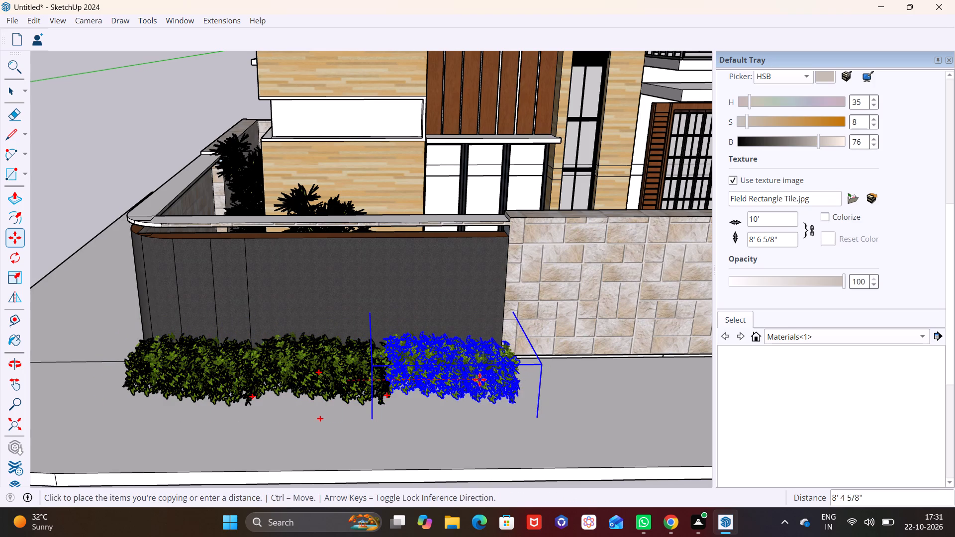
pyautogui.click(479, 379)
pyautogui.click(457, 374)
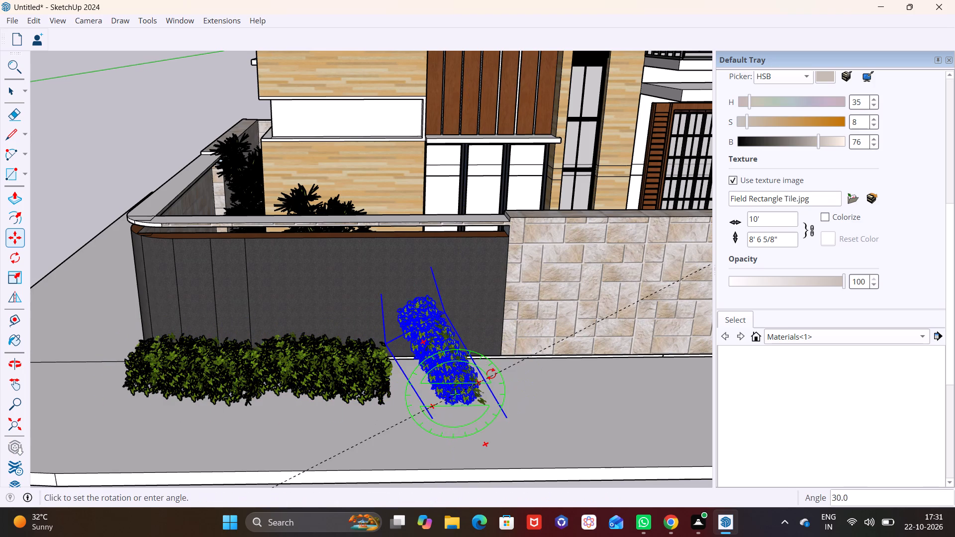
pyautogui.press('space')
pyautogui.click(487, 418)
# Copy the last hedge in the row about 8' 1" further along, in front of the stone-clad wall.
pyautogui.scroll(-7, 487, 420)
pyautogui.keyDown('shift'); pyautogui.moveTo(487, 418); pyautogui.dragTo(451, 418, button='middle'); pyautogui.keyUp('shift')
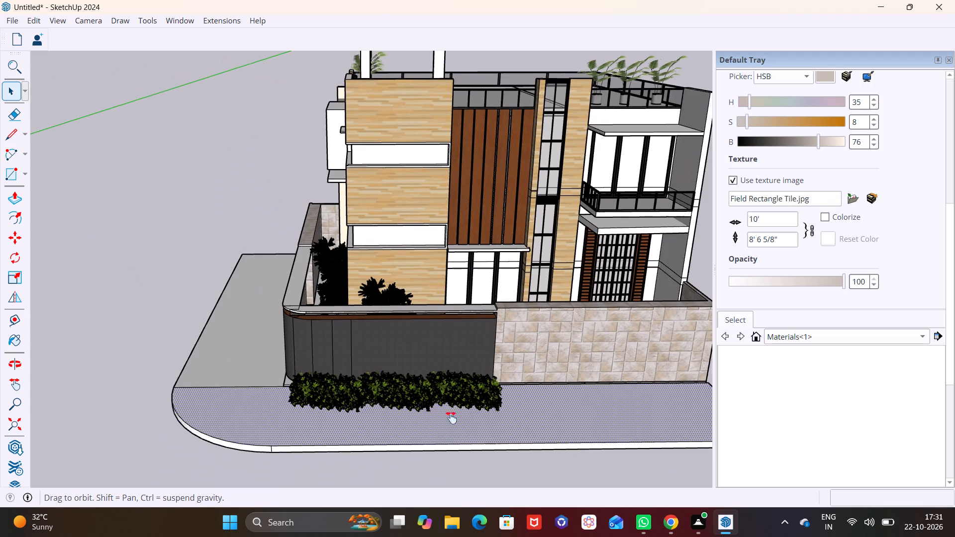
pyautogui.keyDown('shift'); pyautogui.moveTo(451, 418); pyautogui.dragTo(211, 414, button='middle'); pyautogui.keyUp('shift')
pyautogui.click(212, 381)
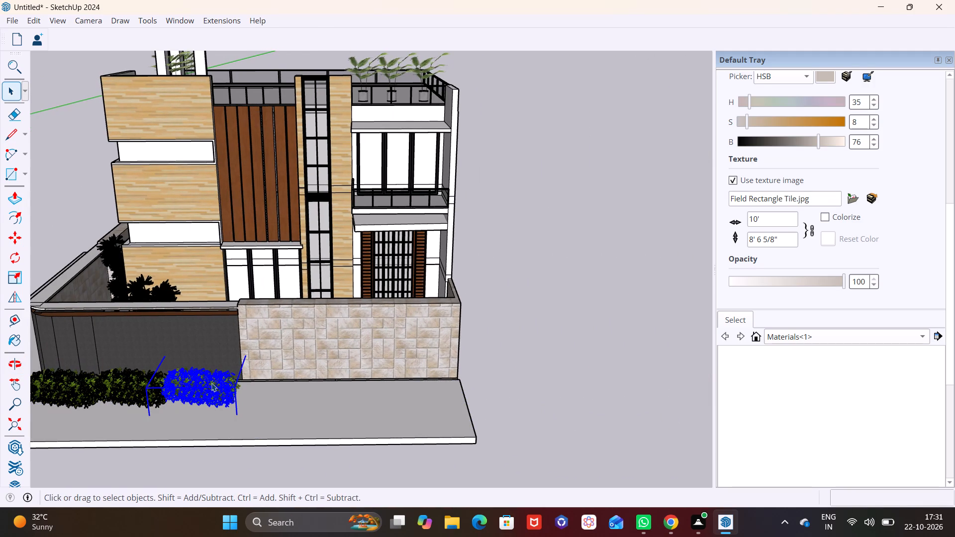
pyautogui.keyDown('ctrl'); pyautogui.click(211, 383); pyautogui.keyUp('ctrl')
pyautogui.click(211, 389)
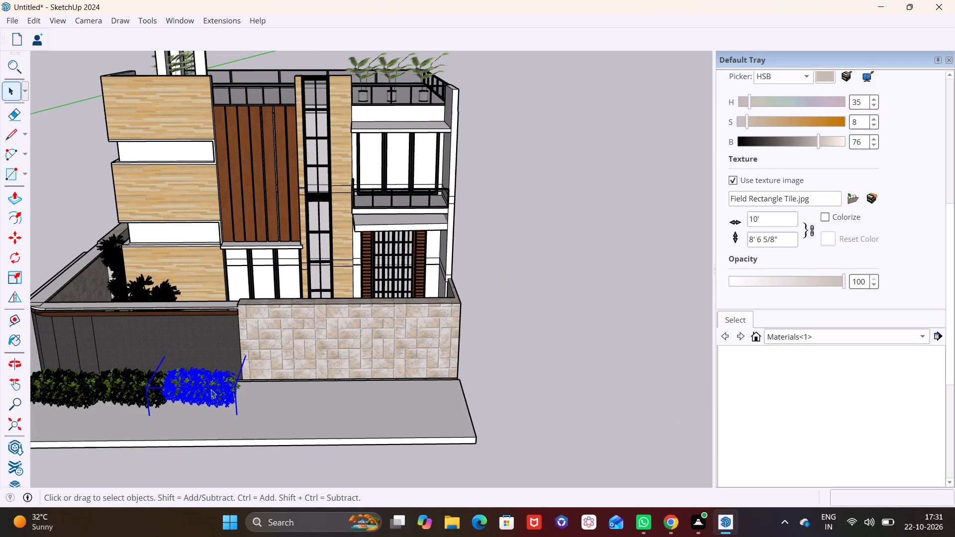
pyautogui.press('m')
pyautogui.click(211, 389)
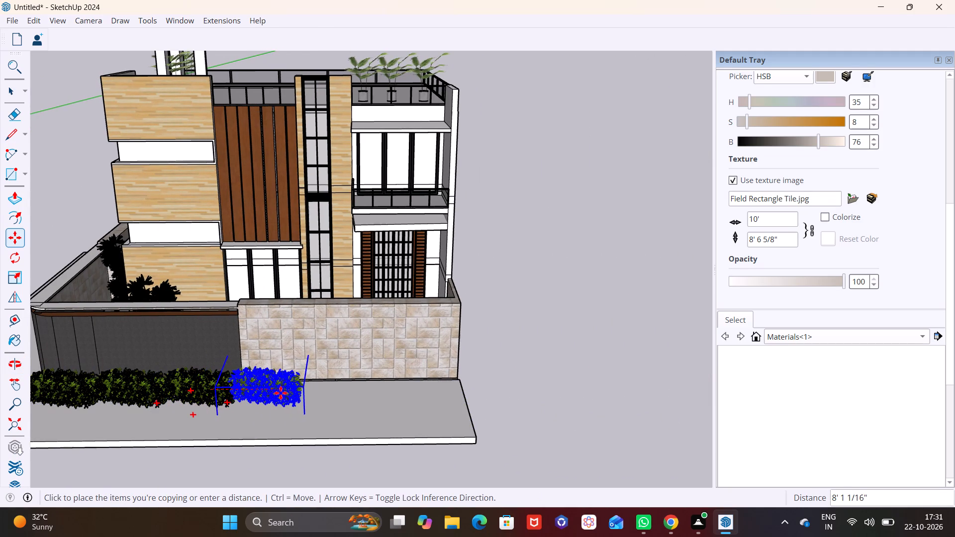
pyautogui.click(283, 393)
pyautogui.press('space')
pyautogui.click(333, 412)
# Copy the hedge nearest the curved corner about 15' 3" around onto the paving along the adjoining wall.
pyautogui.scroll(-3, 204, 400)
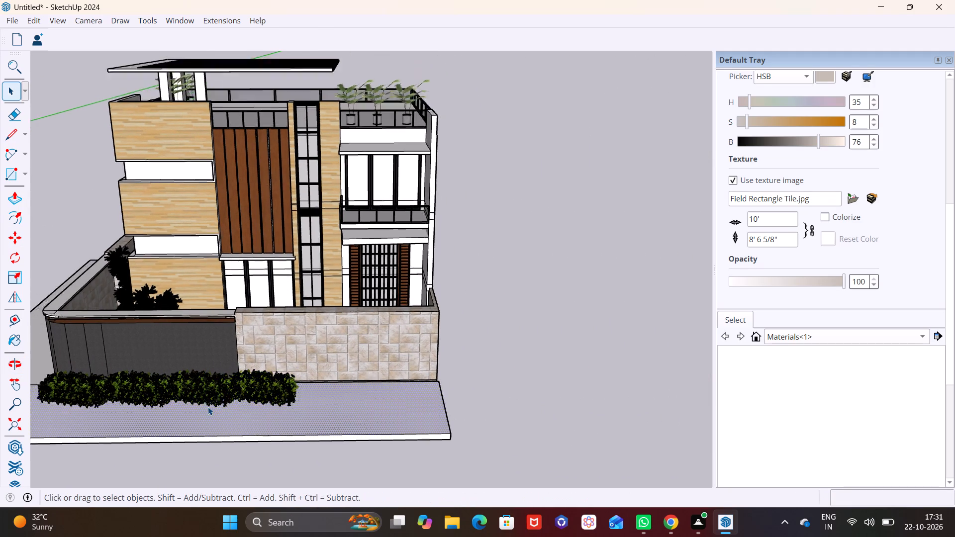
pyautogui.moveTo(220, 406); pyautogui.dragTo(498, 389, button='middle')
pyautogui.moveTo(347, 445); pyautogui.dragTo(448, 353, button='middle')
pyautogui.moveTo(339, 484); pyautogui.dragTo(402, 536, button='middle')
pyautogui.keyDown('shift'); pyautogui.moveTo(421, 483); pyautogui.dragTo(422, 447, button='middle'); pyautogui.keyUp('shift')
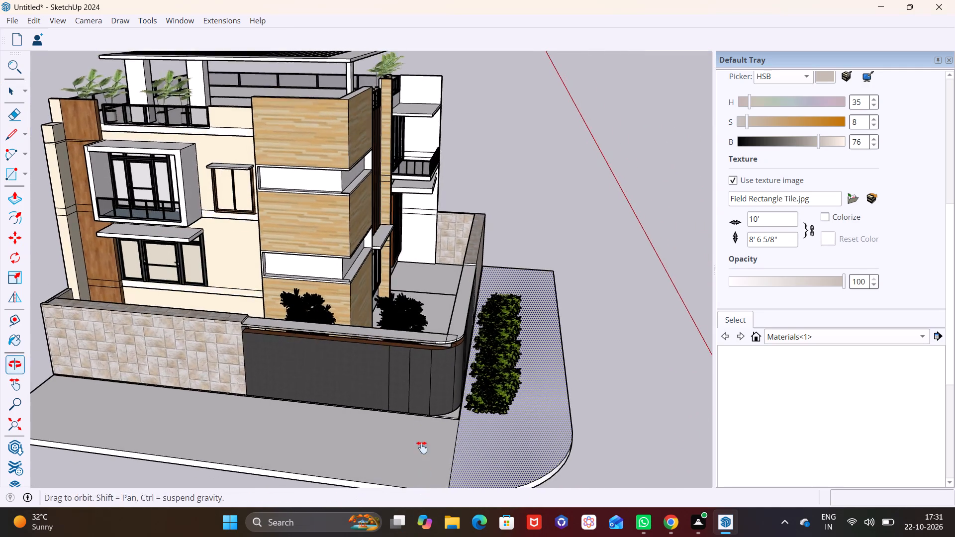
pyautogui.keyDown('shift'); pyautogui.moveTo(422, 447); pyautogui.dragTo(427, 423, button='middle'); pyautogui.keyUp('shift')
pyautogui.moveTo(460, 402); pyautogui.dragTo(445, 480, button='middle')
pyautogui.click(490, 393)
pyautogui.press('m')
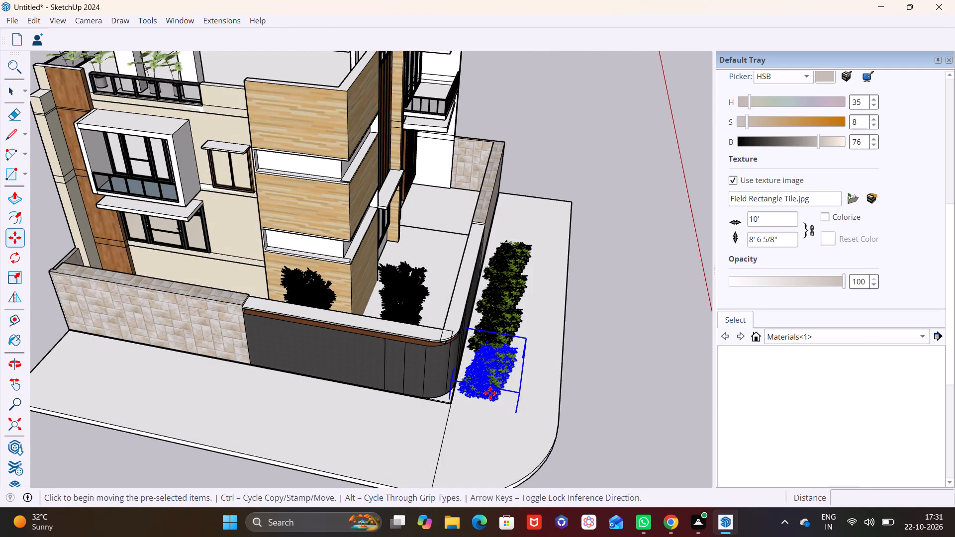
pyautogui.click(490, 393)
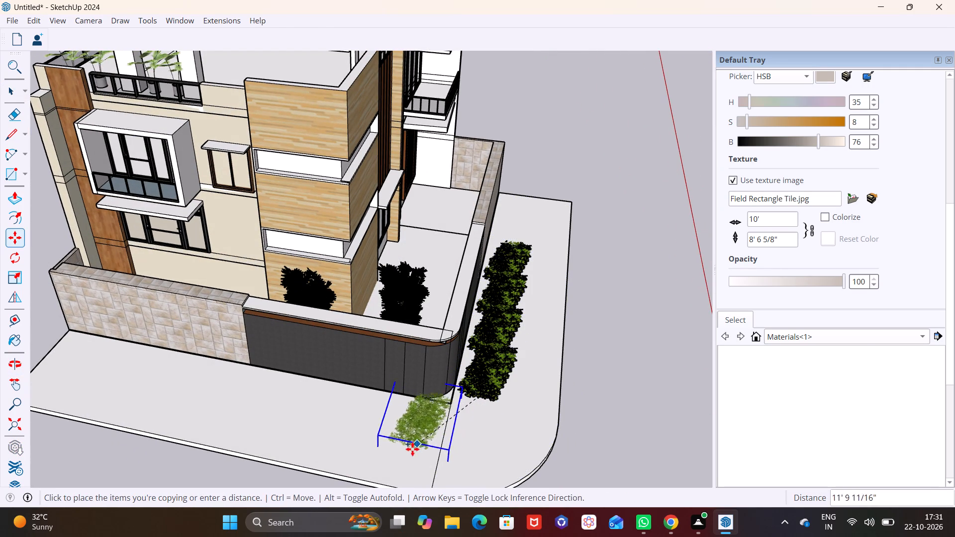
pyautogui.click(393, 454)
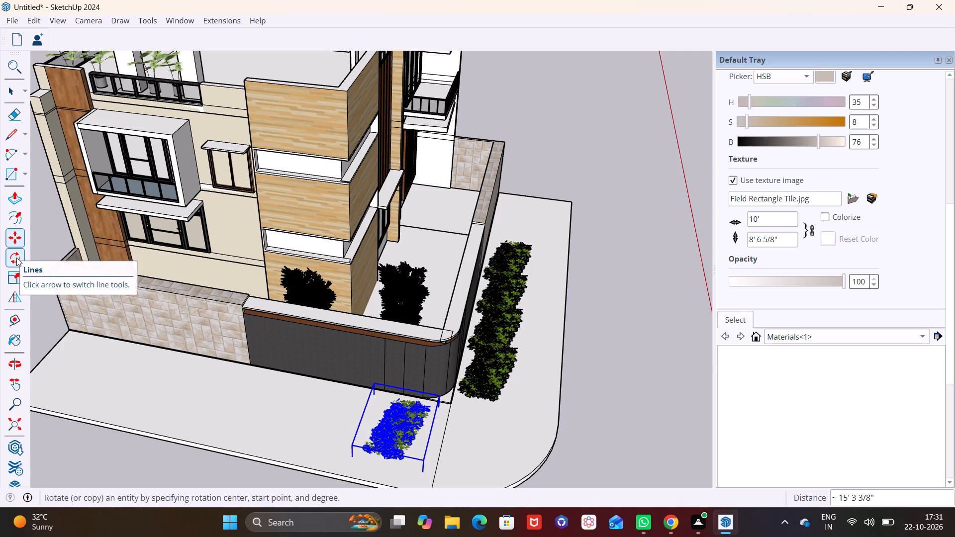
# Rotate the copied hedge 90° on the ground plane about a point on the corner paving.
pyautogui.click(16, 258)
pyautogui.scroll(-3, 280, 405)
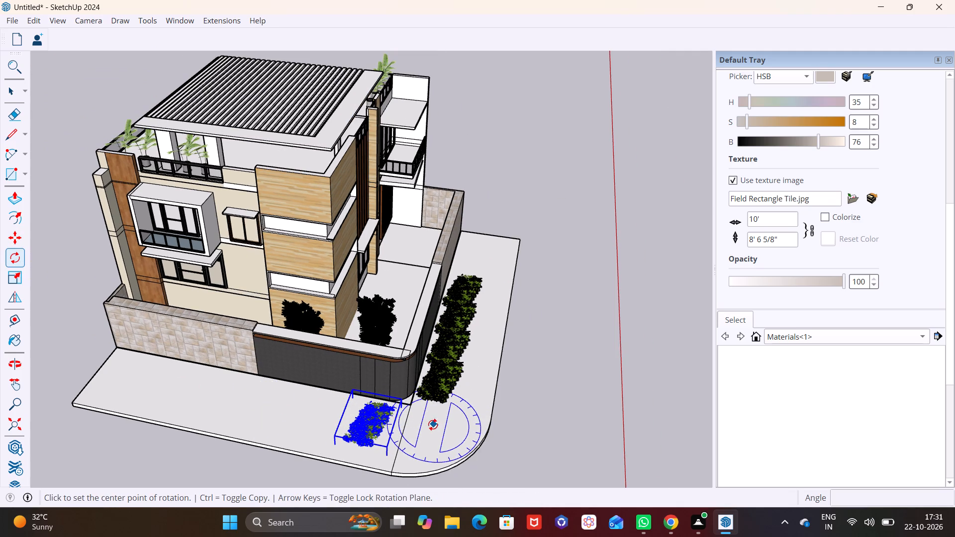
pyautogui.click(433, 425)
pyautogui.click(528, 442)
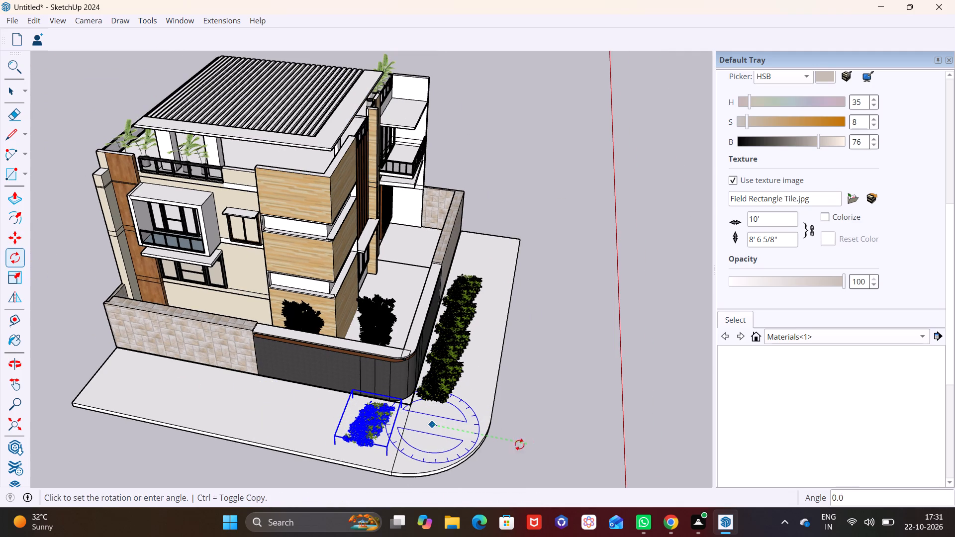
pyautogui.click(421, 463)
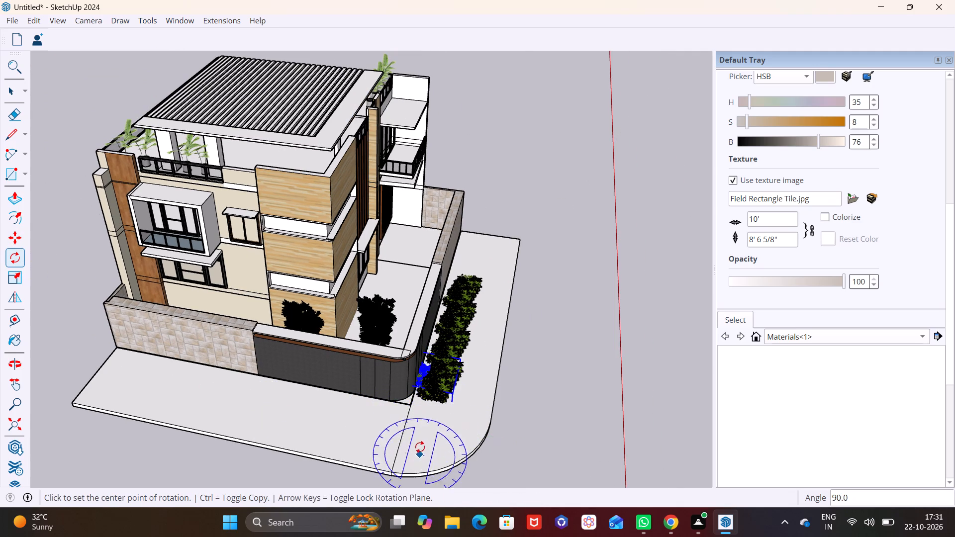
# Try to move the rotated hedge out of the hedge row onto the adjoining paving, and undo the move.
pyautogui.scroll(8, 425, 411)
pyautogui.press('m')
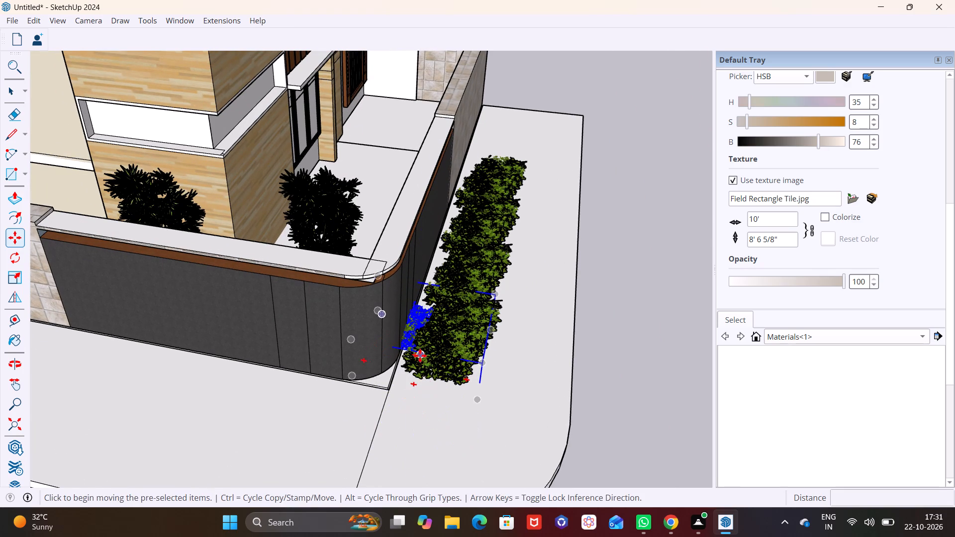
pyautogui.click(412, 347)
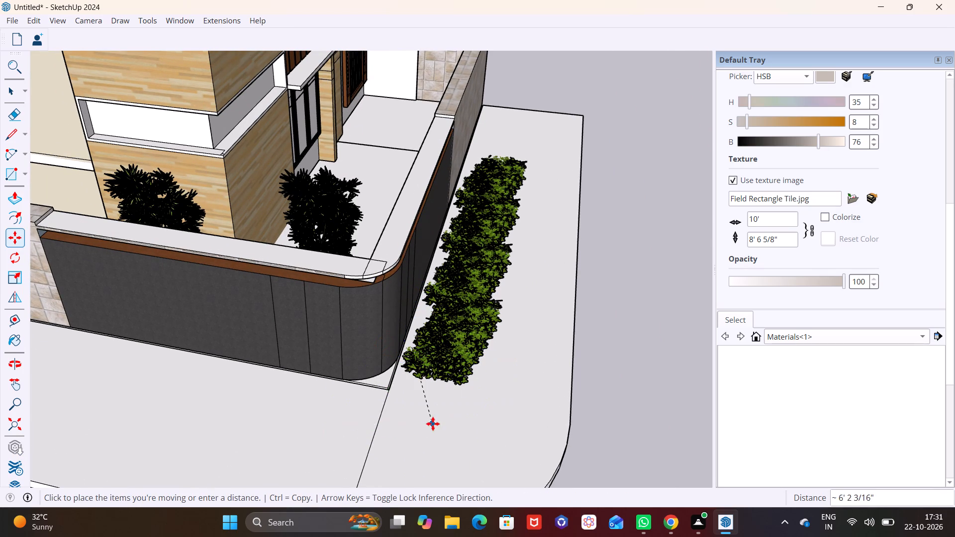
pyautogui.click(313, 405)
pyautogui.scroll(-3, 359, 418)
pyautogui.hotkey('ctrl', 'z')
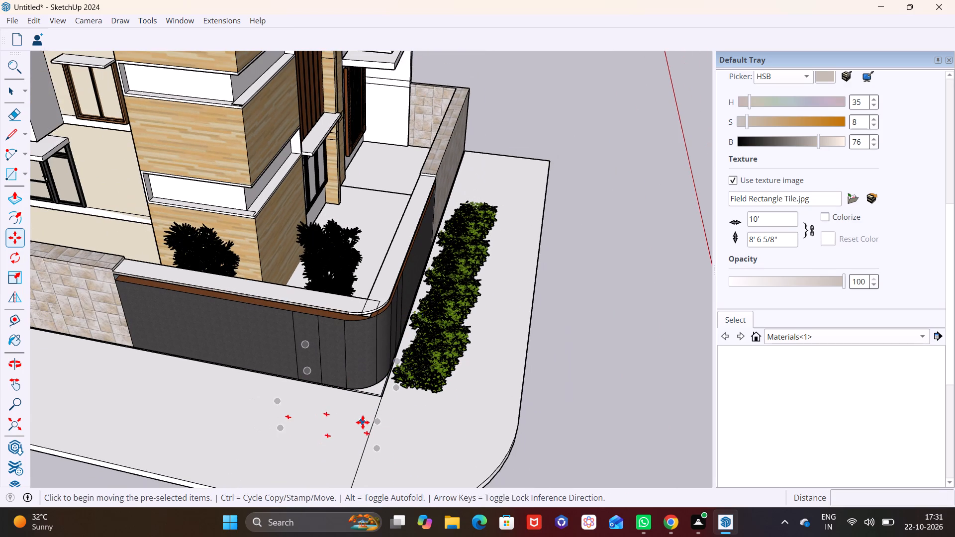
# Move the rotated hedge clear of the row and around the corner onto the paving along the adjoining dark wall.
pyautogui.press('m')
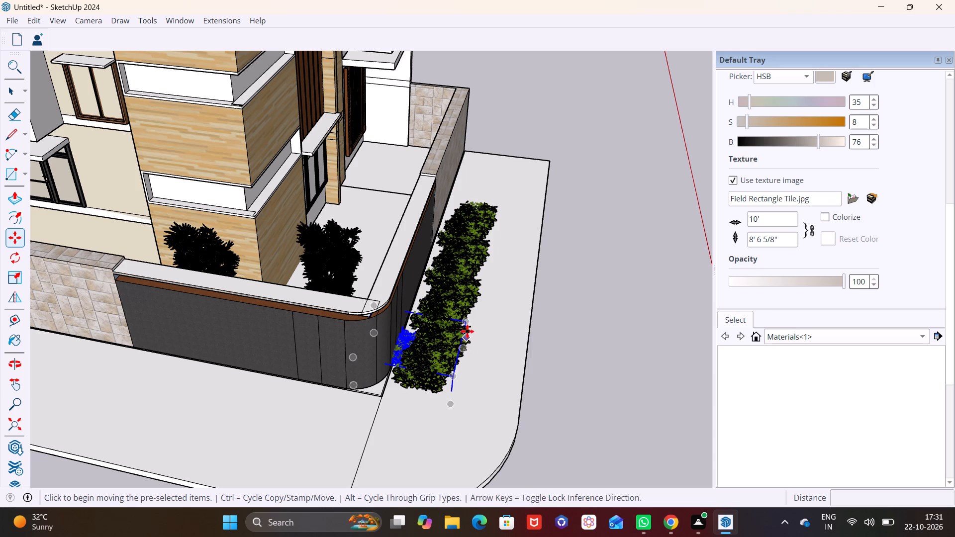
pyautogui.click(467, 331)
pyautogui.scroll(-1, 408, 435)
pyautogui.moveTo(408, 435); pyautogui.dragTo(413, 348, button='middle')
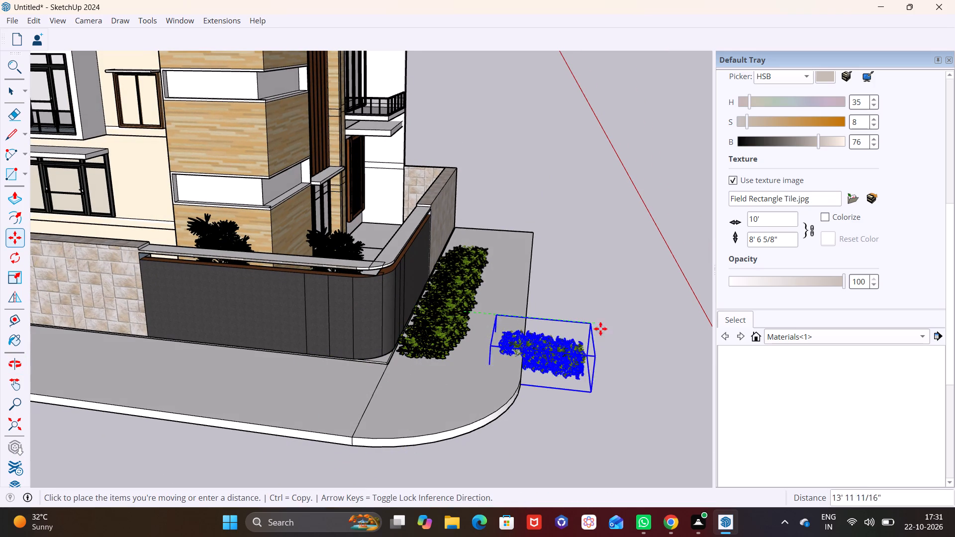
pyautogui.click(640, 318)
pyautogui.click(532, 375)
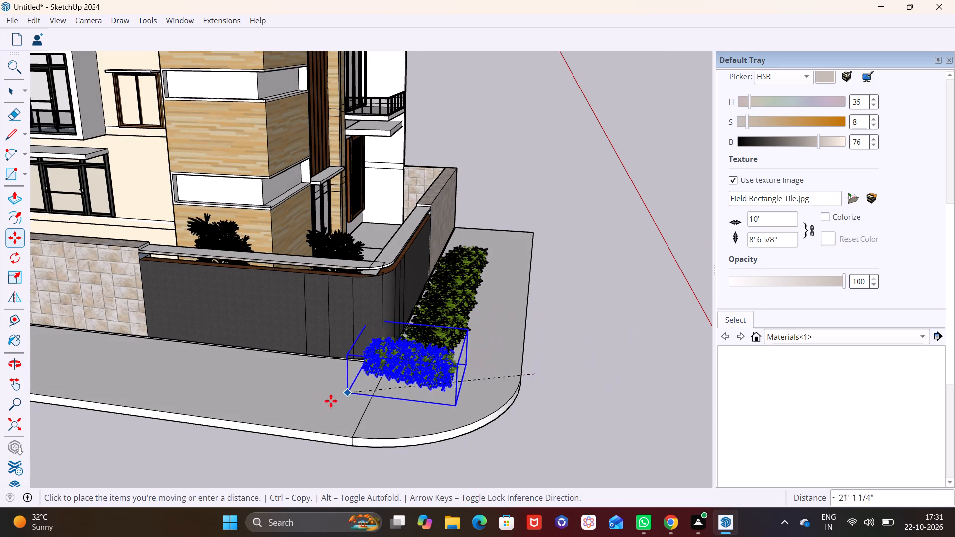
pyautogui.click(280, 394)
pyautogui.scroll(1, 396, 390)
pyautogui.moveTo(396, 392); pyautogui.dragTo(287, 438, button='middle')
pyautogui.press('space')
pyautogui.click(339, 426)
# Move the single hedge around the corner about 1' 10" closer to the dark wall.
pyautogui.scroll(8, 286, 412)
pyautogui.moveTo(272, 415); pyautogui.dragTo(185, 437, button='middle')
pyautogui.scroll(-4, 206, 415)
pyautogui.moveTo(206, 421); pyautogui.dragTo(158, 446, button='middle')
pyautogui.keyDown('shift'); pyautogui.moveTo(203, 393); pyautogui.dragTo(293, 384, button='middle'); pyautogui.keyUp('shift')
pyautogui.moveTo(324, 405); pyautogui.dragTo(276, 434, button='middle')
pyautogui.click(248, 347)
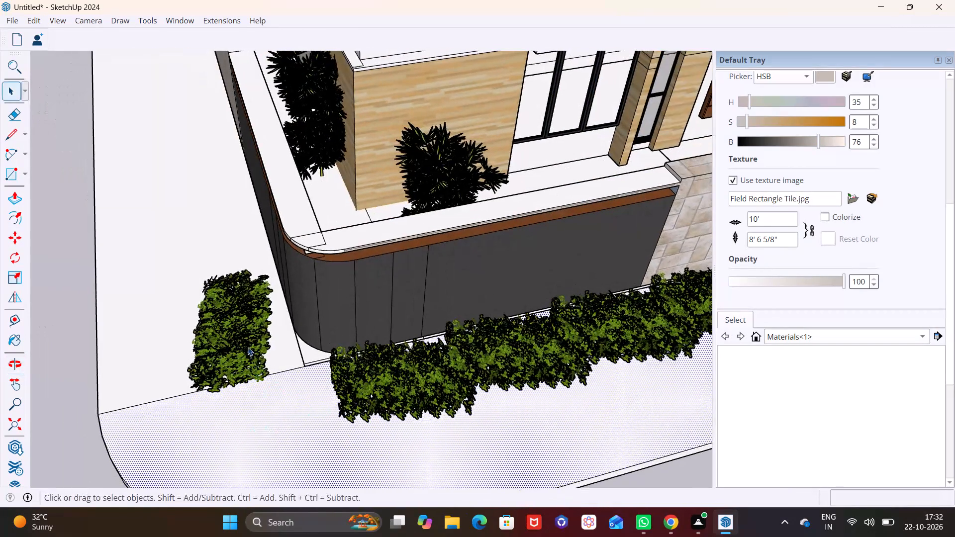
pyautogui.press('m')
pyautogui.moveTo(234, 360); pyautogui.dragTo(250, 361)
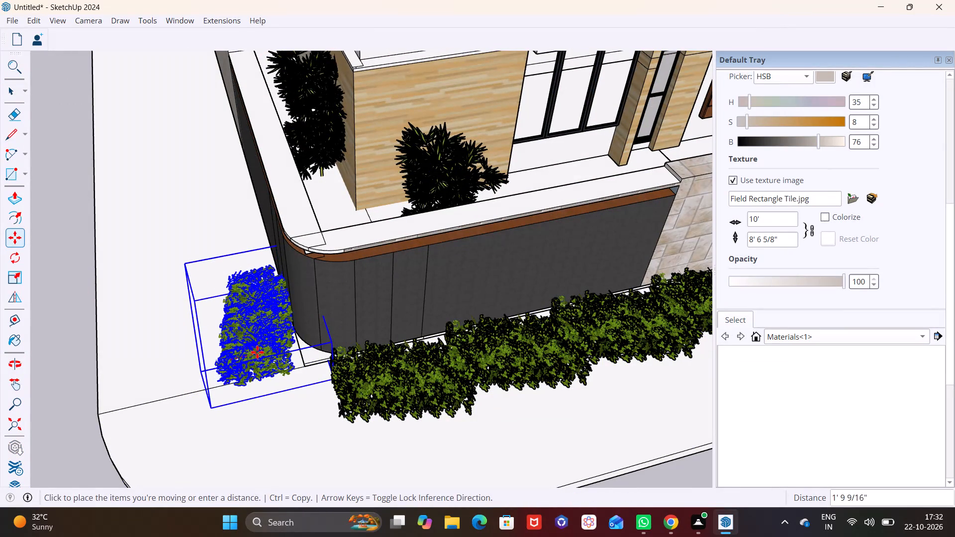
pyautogui.click(257, 352)
# Move the single hedge about 11" back out from the dark wall.
pyautogui.click(358, 375)
pyautogui.click(344, 381)
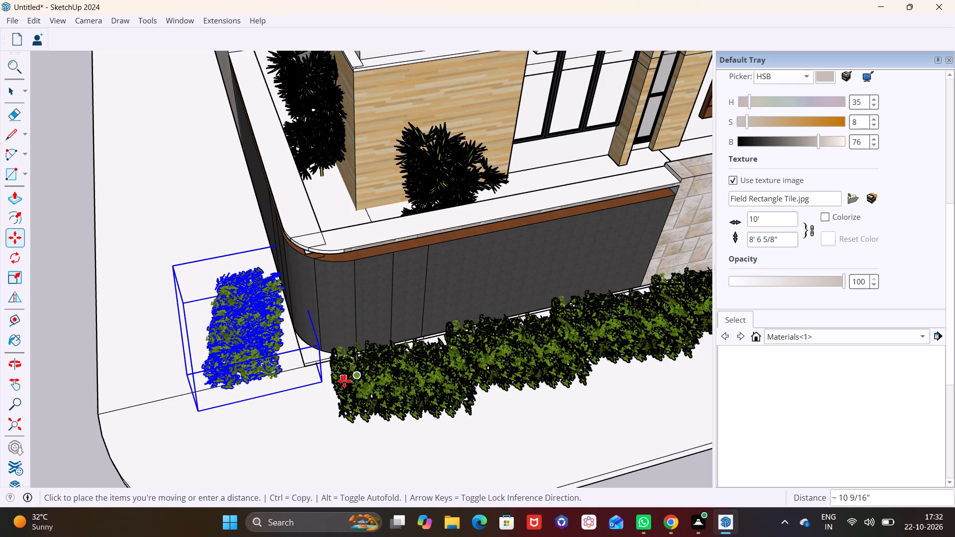
pyautogui.press('space')
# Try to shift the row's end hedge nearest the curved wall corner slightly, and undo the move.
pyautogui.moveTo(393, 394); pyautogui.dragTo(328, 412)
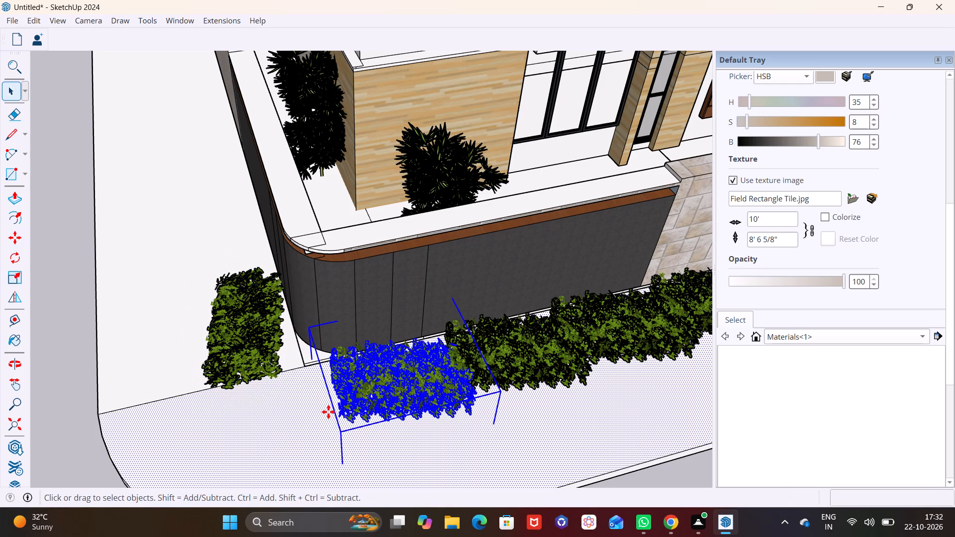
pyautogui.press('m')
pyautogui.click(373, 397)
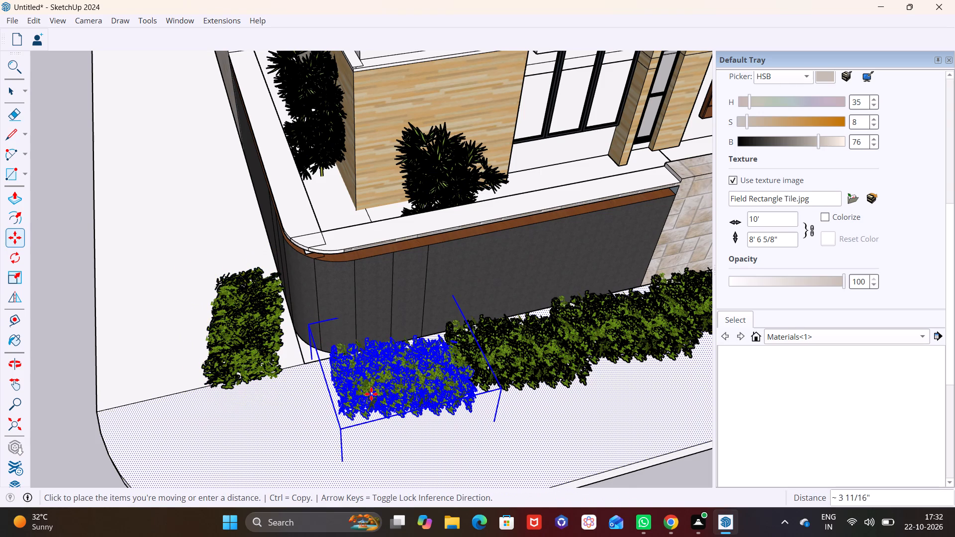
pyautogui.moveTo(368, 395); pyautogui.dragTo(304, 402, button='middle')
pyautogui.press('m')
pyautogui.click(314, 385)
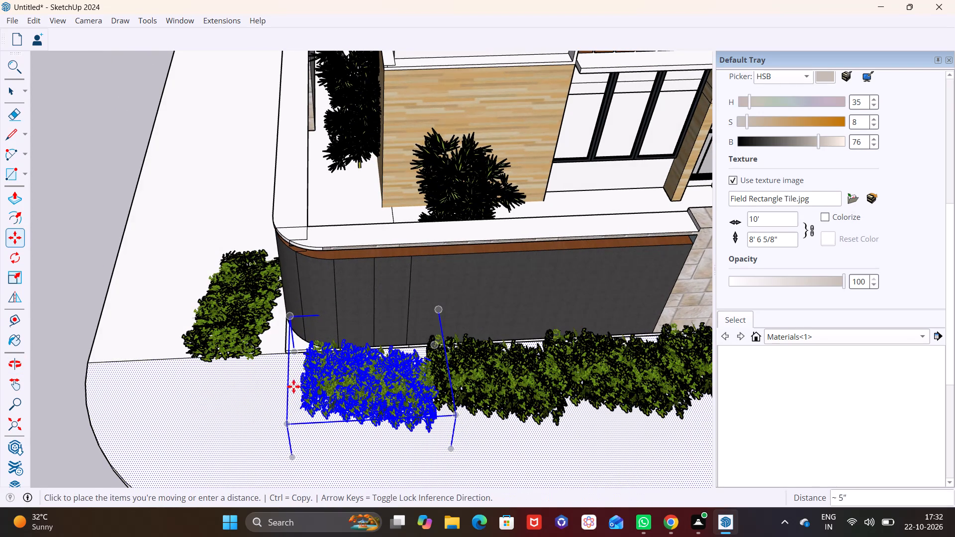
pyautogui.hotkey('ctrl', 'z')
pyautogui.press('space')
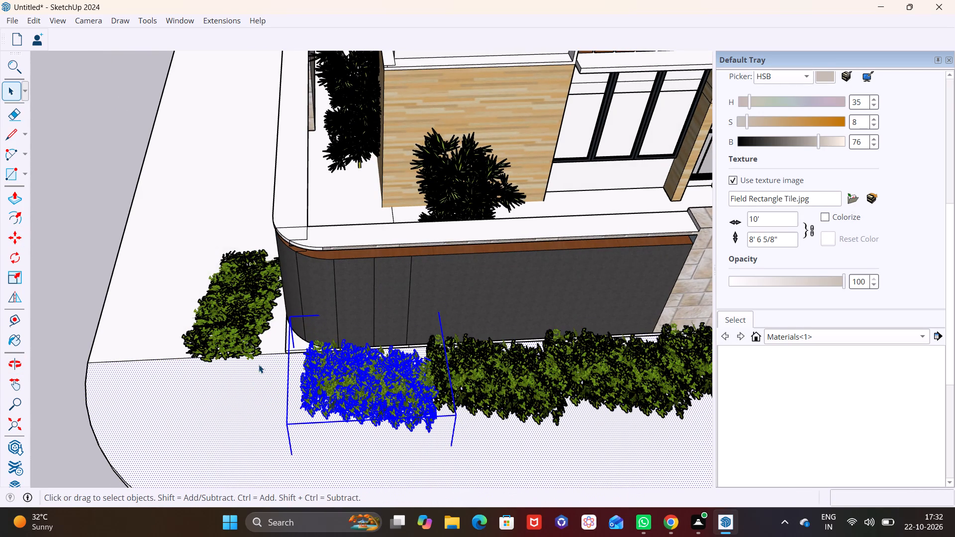
# Move the row's end hedge outward around the curved wall corner until it meets the single hedge on the adjoining side.
pyautogui.click(335, 382)
pyautogui.press('m')
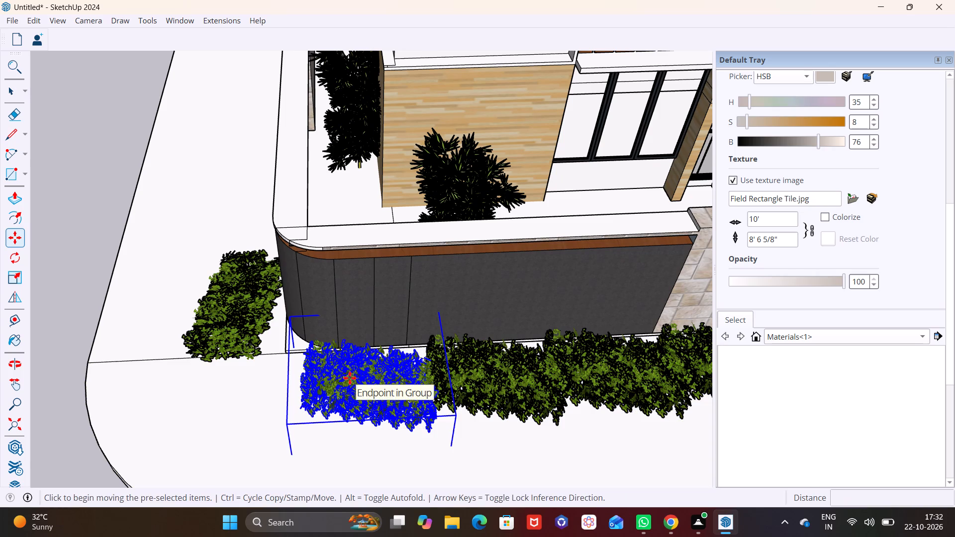
pyautogui.middleClick(350, 378)
pyautogui.moveTo(289, 388); pyautogui.dragTo(259, 386)
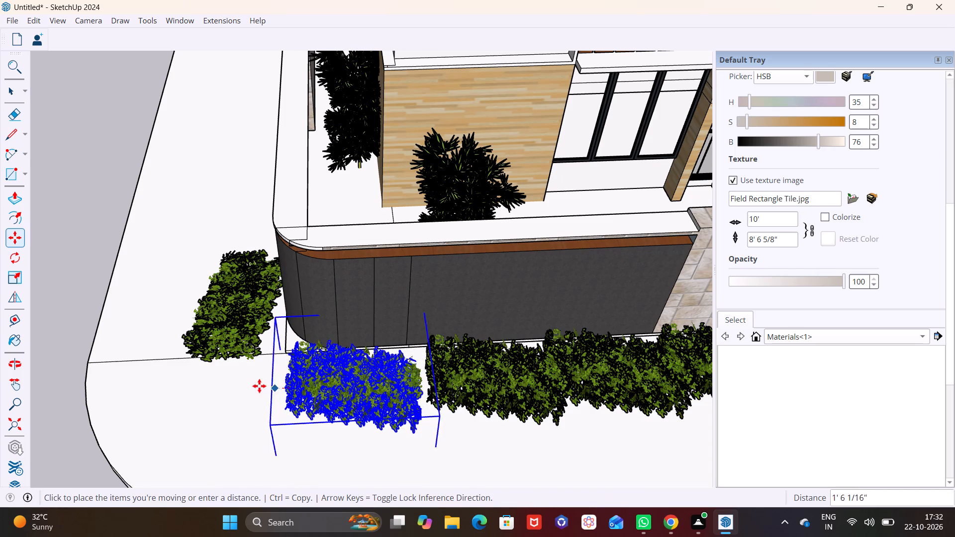
pyautogui.moveTo(259, 386); pyautogui.dragTo(238, 382)
pyautogui.click(238, 382)
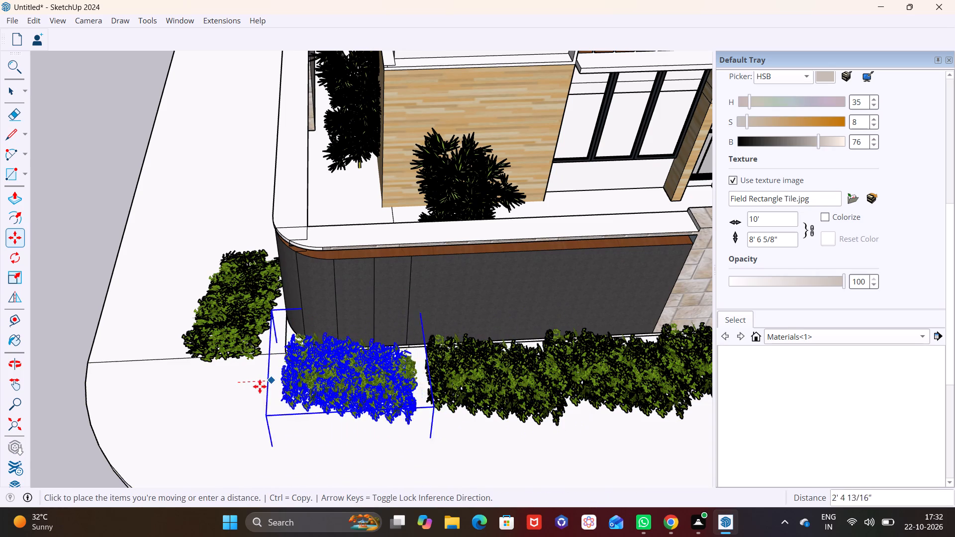
pyautogui.doubleClick(226, 374)
pyautogui.press('space')
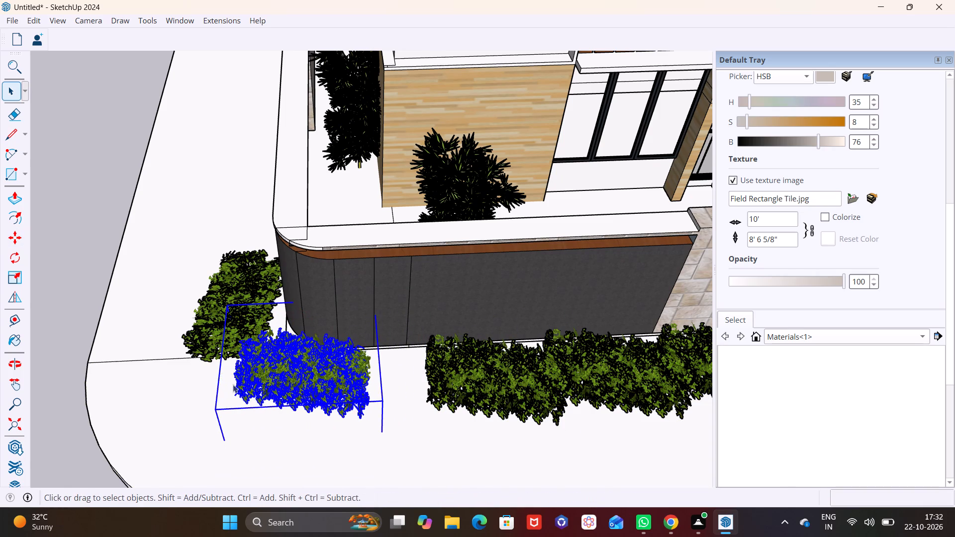
# Move the second hedge of the row along the dark wall to close the gap behind the corner hedge.
pyautogui.click(418, 396)
pyautogui.click(482, 373)
pyautogui.press('m')
pyautogui.click(480, 369)
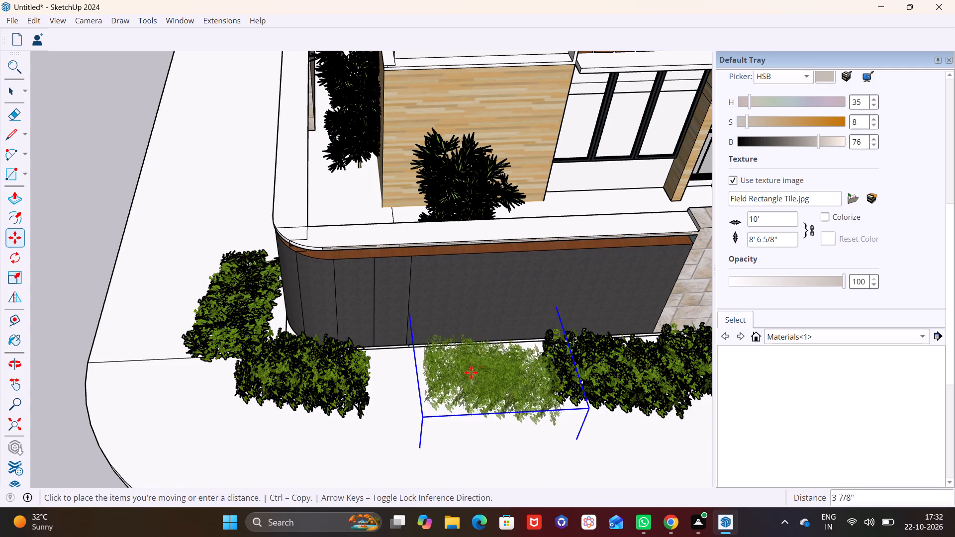
pyautogui.click(416, 371)
# Move the third hedge of the row along the wall toward the corner so it joins the second hedge.
pyautogui.scroll(-5, 554, 378)
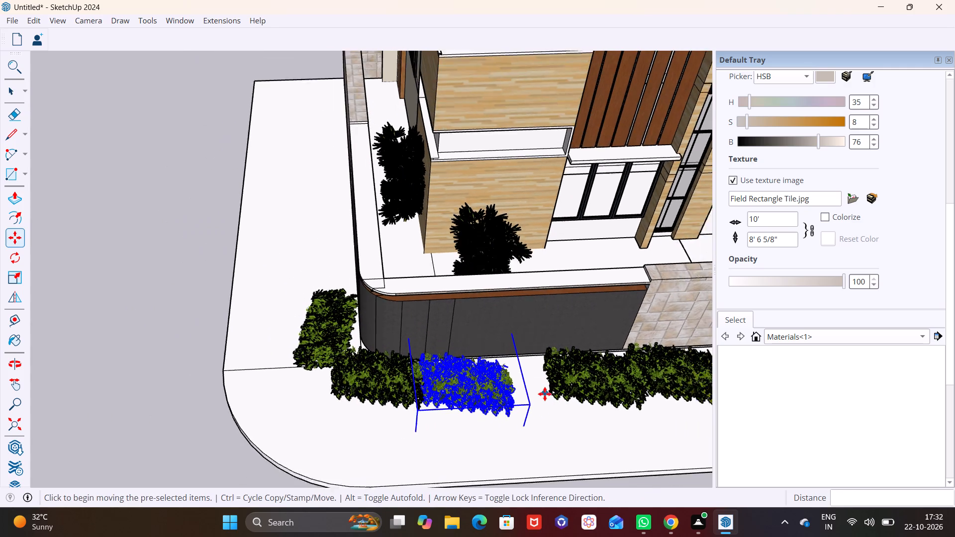
pyautogui.keyDown('shift'); pyautogui.moveTo(441, 396); pyautogui.dragTo(347, 405, button='middle'); pyautogui.keyUp('shift')
pyautogui.keyDown('shift'); pyautogui.scroll(-1, 346, 405); pyautogui.keyUp('shift')
pyautogui.press('space')
pyautogui.click(470, 392)
pyautogui.press('m')
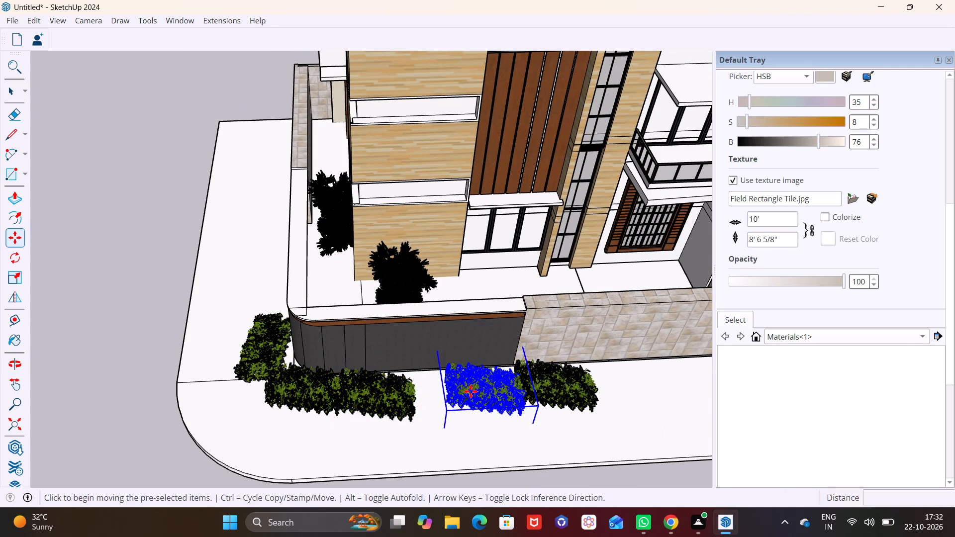
pyautogui.click(471, 387)
pyautogui.click(438, 388)
pyautogui.press('space')
# Move the last hedge of the row along the wall toward the corner so it joins the third hedge.
pyautogui.click(543, 370)
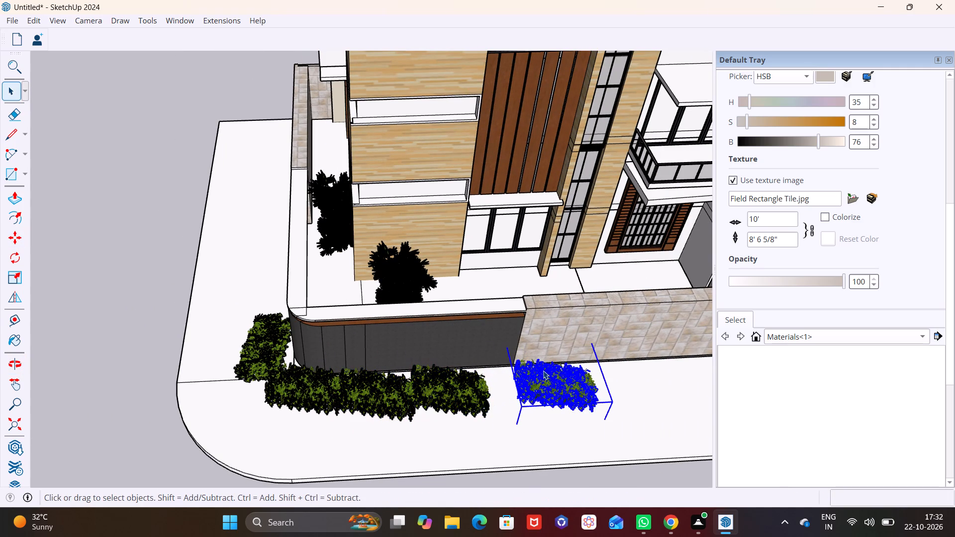
pyautogui.press('m')
pyautogui.click(556, 375)
pyautogui.click(519, 380)
pyautogui.press('space')
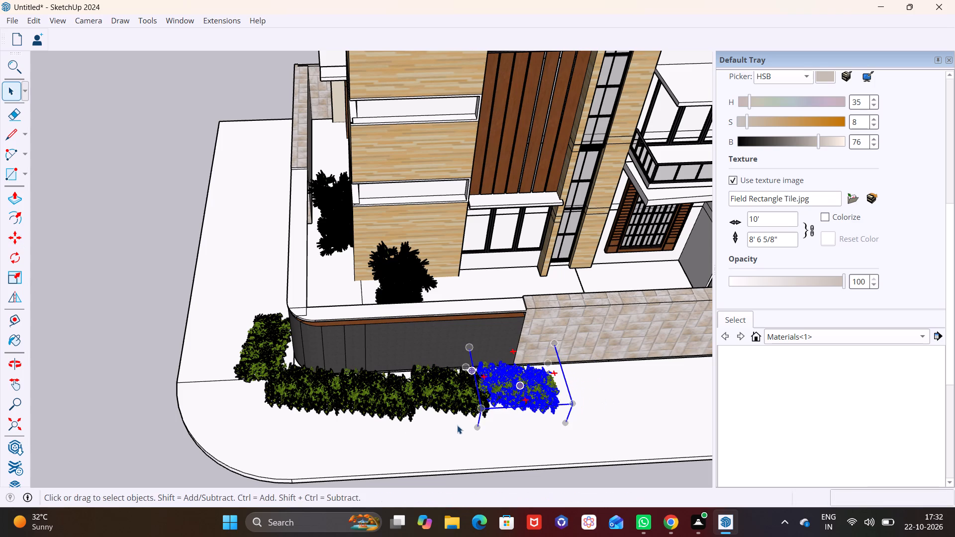
pyautogui.click(455, 427)
# Copy the single hedge on the adjoining side about 6' 9" along the dark wall, away from the curved corner.
pyautogui.moveTo(427, 464); pyautogui.dragTo(546, 315, button='middle')
pyautogui.moveTo(478, 368); pyautogui.dragTo(599, 350, button='middle')
pyautogui.scroll(-3, 387, 312)
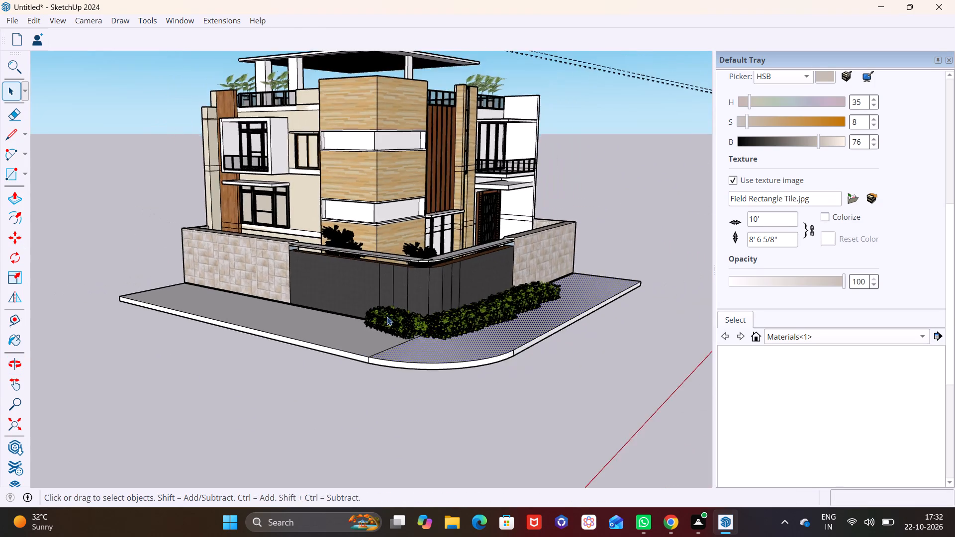
pyautogui.scroll(-5, 387, 317)
pyautogui.moveTo(421, 318); pyautogui.dragTo(566, 361, button='middle')
pyautogui.scroll(5, 445, 326)
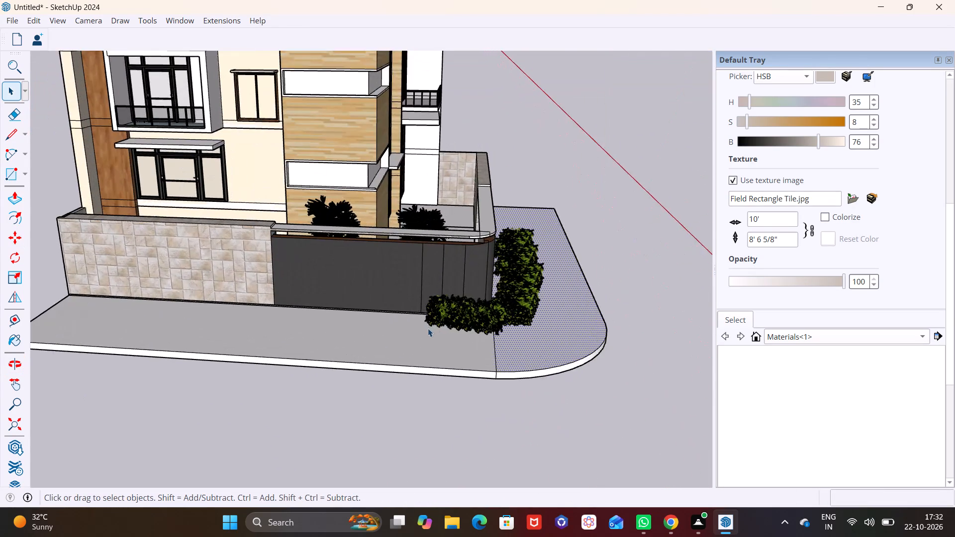
pyautogui.scroll(3, 428, 328)
pyautogui.moveTo(475, 339); pyautogui.dragTo(546, 360, button='middle')
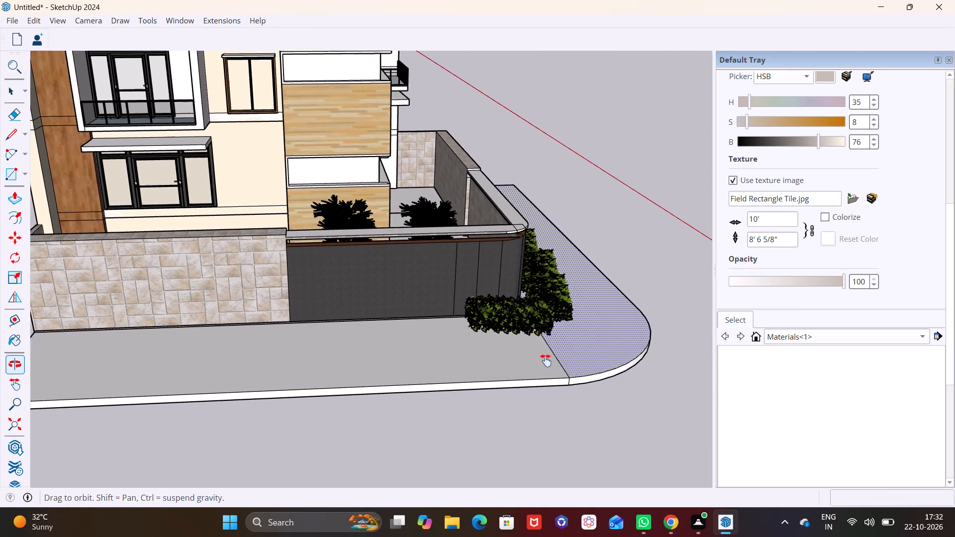
pyautogui.moveTo(546, 360); pyautogui.dragTo(560, 406, button='middle')
pyautogui.scroll(5, 535, 359)
pyautogui.click(503, 362)
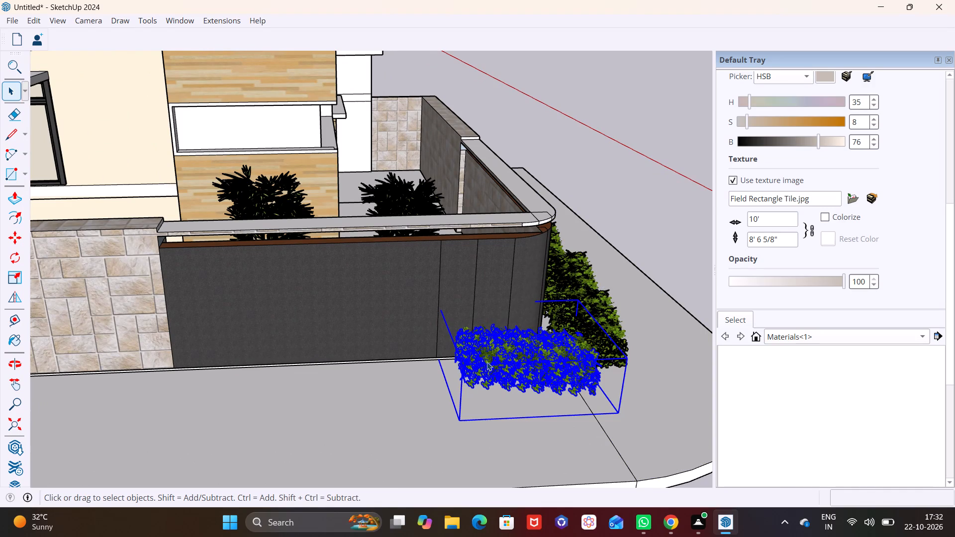
pyautogui.press('m')
pyautogui.click(468, 362)
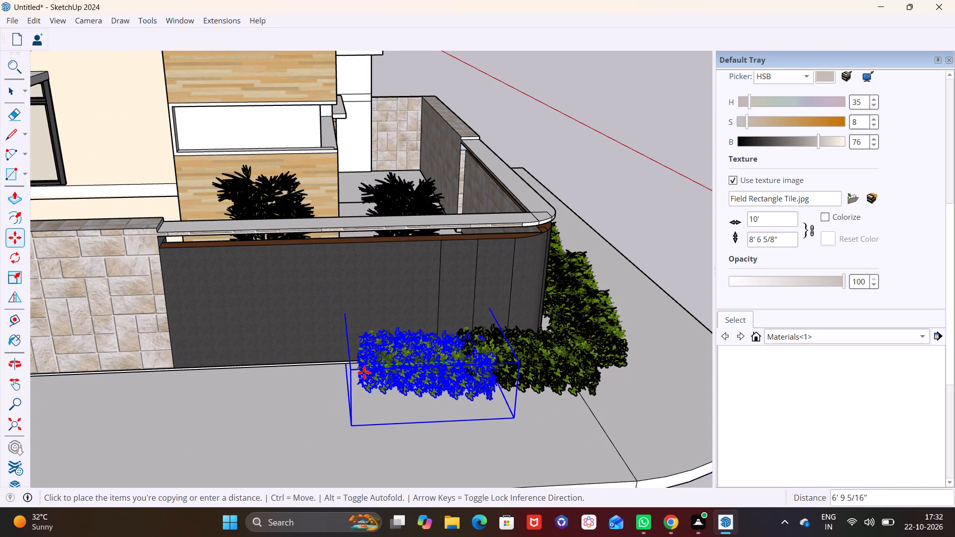
pyautogui.click(364, 372)
# Place another hedge copy about 7' 2" further along the same dark wall and clear the hedge selection.
pyautogui.click(386, 368)
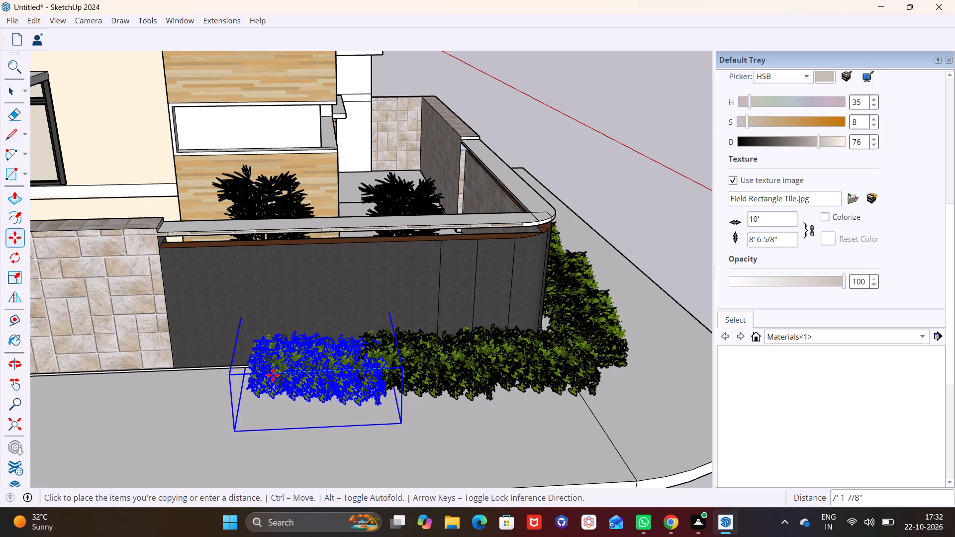
pyautogui.click(273, 375)
pyautogui.press('space')
pyautogui.moveTo(369, 440); pyautogui.dragTo(378, 440)
# Examine both hedge rows and the house around the curved boundary wall corner from several sides.
pyautogui.scroll(-8, 387, 440)
pyautogui.moveTo(459, 425); pyautogui.dragTo(428, 432, button='middle')
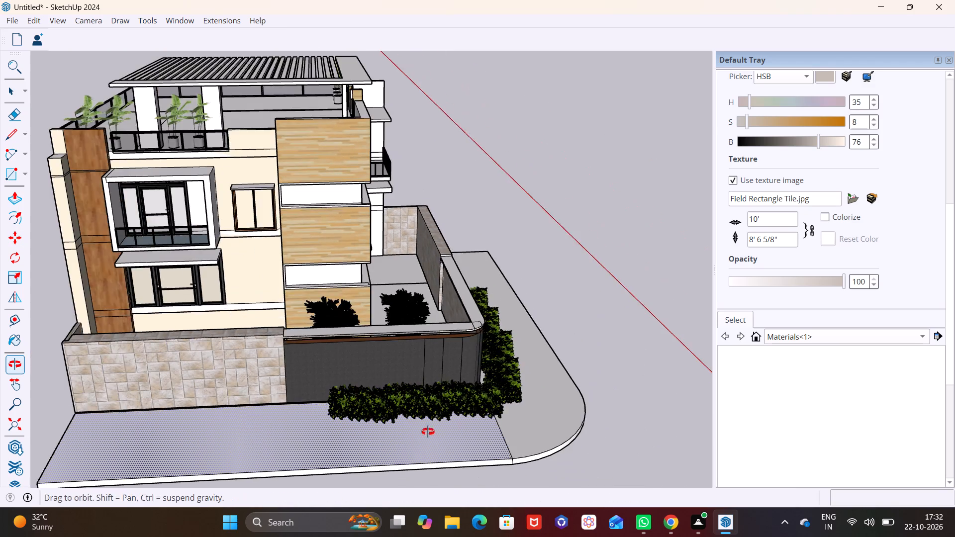
pyautogui.moveTo(428, 432); pyautogui.dragTo(177, 383, button='middle')
pyautogui.scroll(-4, 226, 374)
pyautogui.moveTo(235, 392); pyautogui.dragTo(311, 372, button='middle')
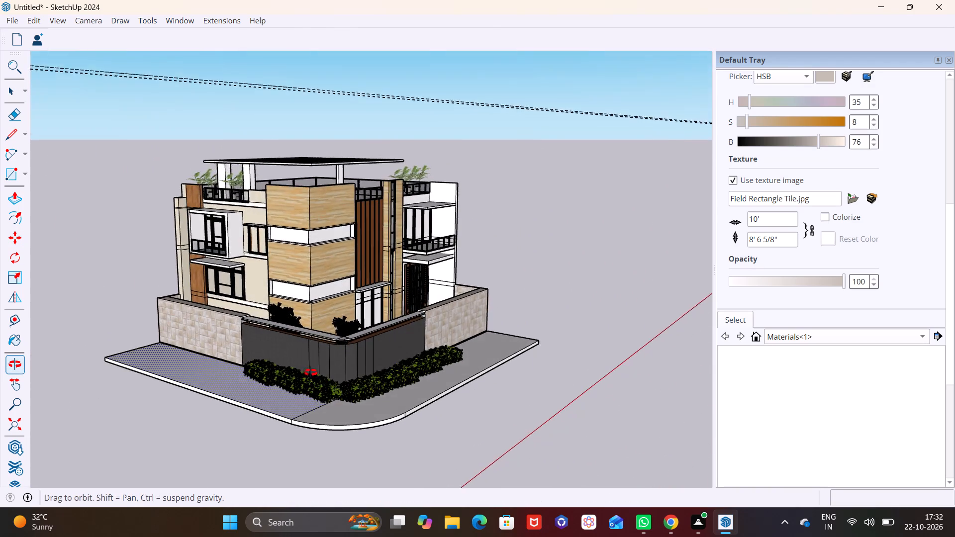
pyautogui.moveTo(311, 372); pyautogui.dragTo(313, 391, button='middle')
pyautogui.scroll(3, 307, 377)
pyautogui.keyDown('shift'); pyautogui.moveTo(331, 370); pyautogui.dragTo(215, 391, button='middle'); pyautogui.keyUp('shift')
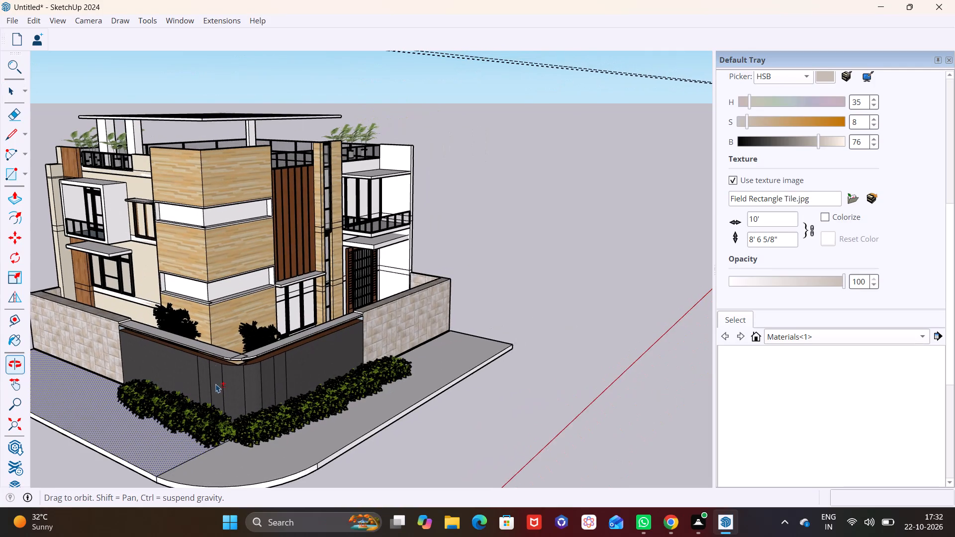
# Import the TREE planting with pink flowers, grasses and rocks from the 3D Warehouse results for TREES.
pyautogui.click(177, 20)
pyautogui.click(211, 120)
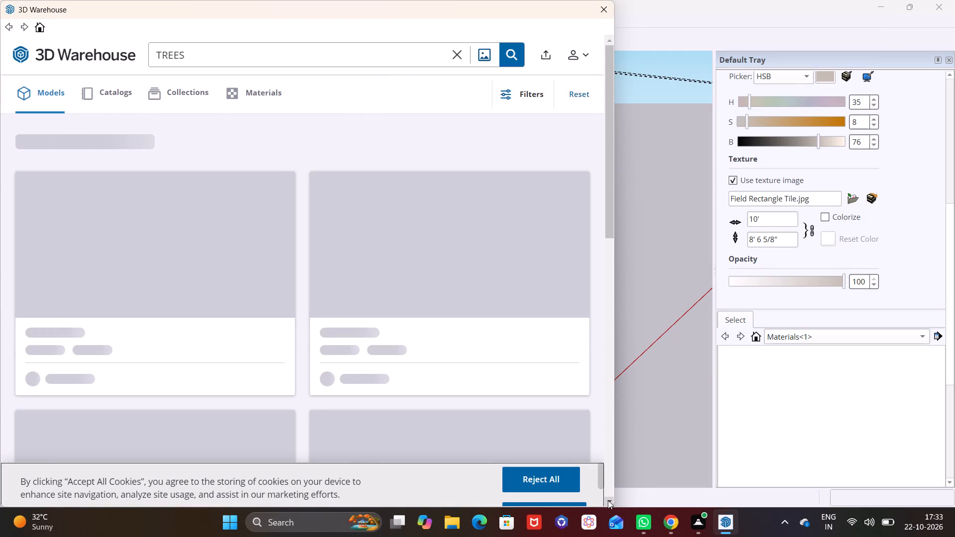
pyautogui.click(608, 500)
pyautogui.click(608, 500)
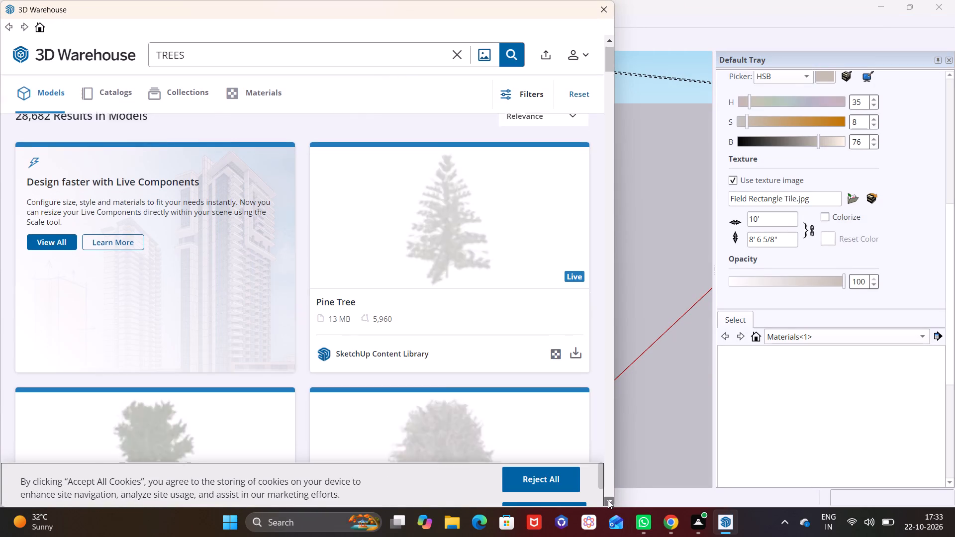
pyautogui.click(608, 500)
pyautogui.click(608, 500)
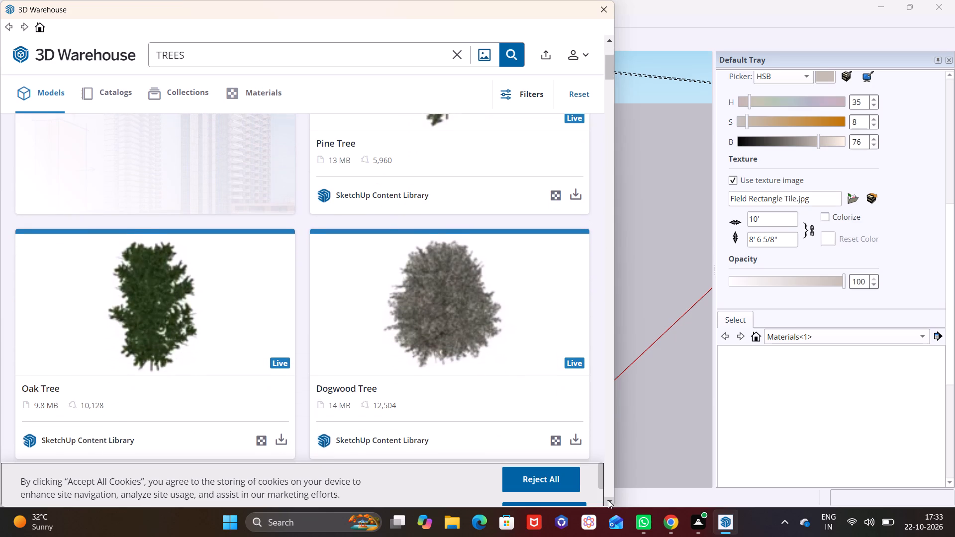
pyautogui.click(608, 500)
pyautogui.click(608, 500)
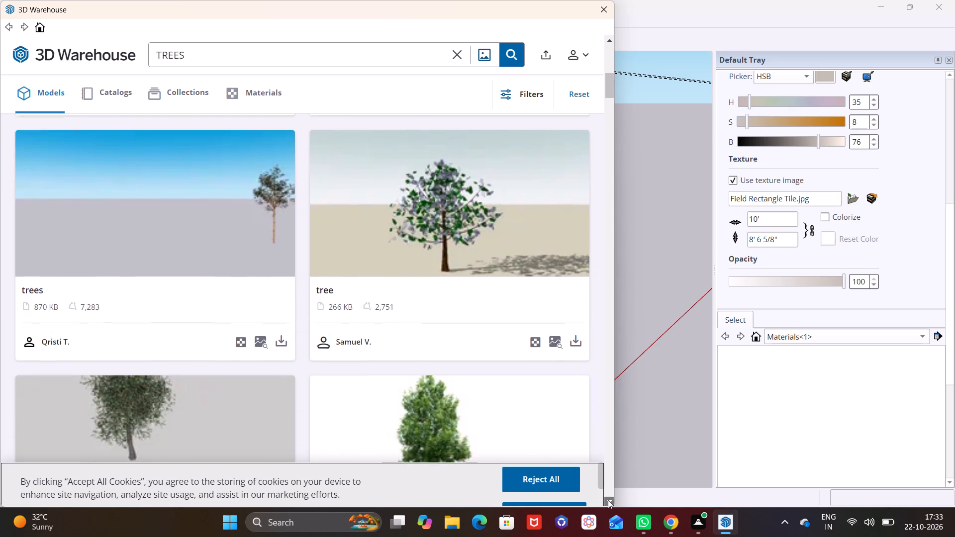
pyautogui.click(608, 500)
pyautogui.click(608, 500)
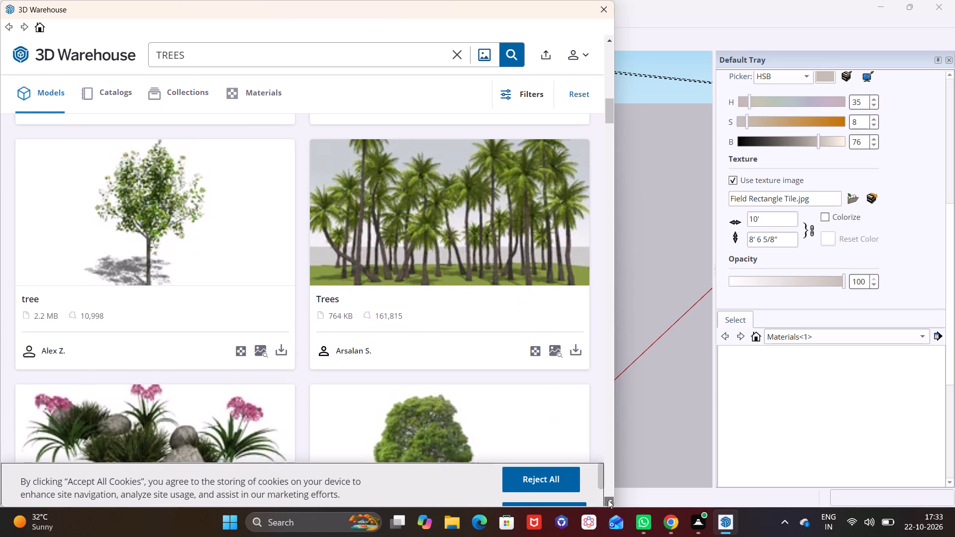
pyautogui.click(608, 500)
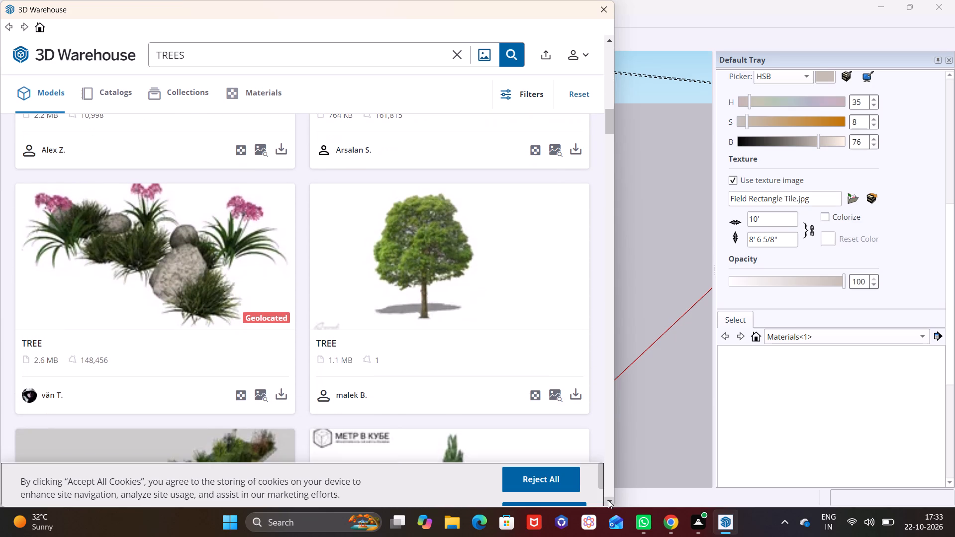
pyautogui.click(279, 389)
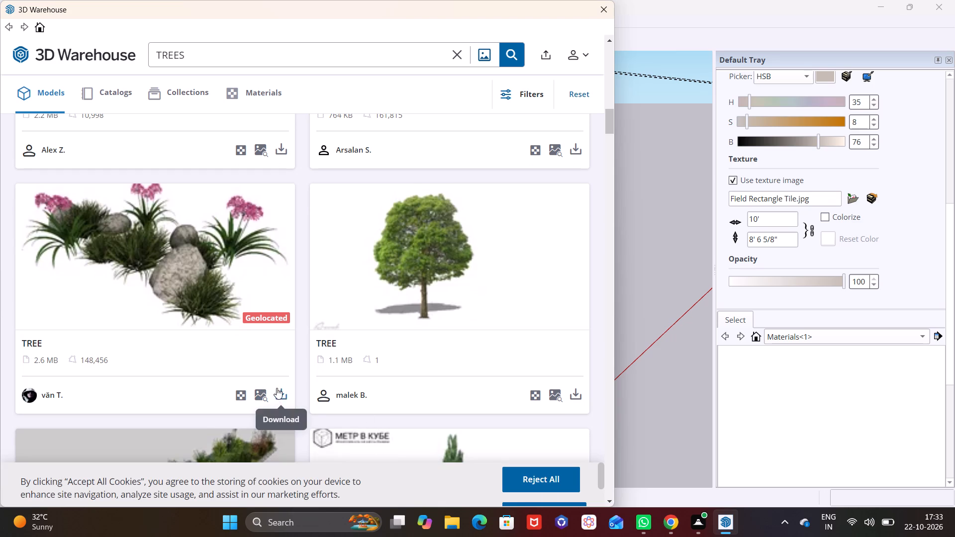
pyautogui.click(251, 269)
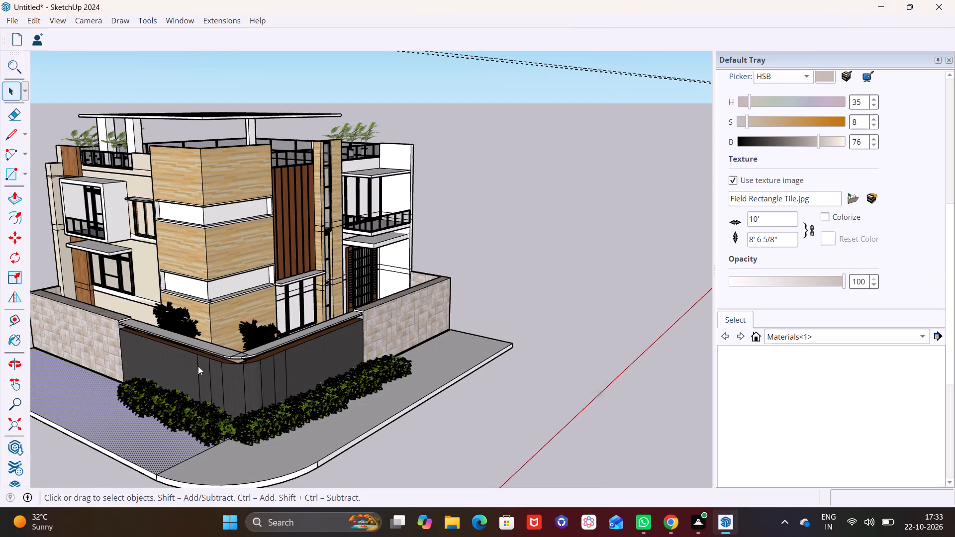
pyautogui.scroll(-2, 115, 407)
pyautogui.click(608, 297)
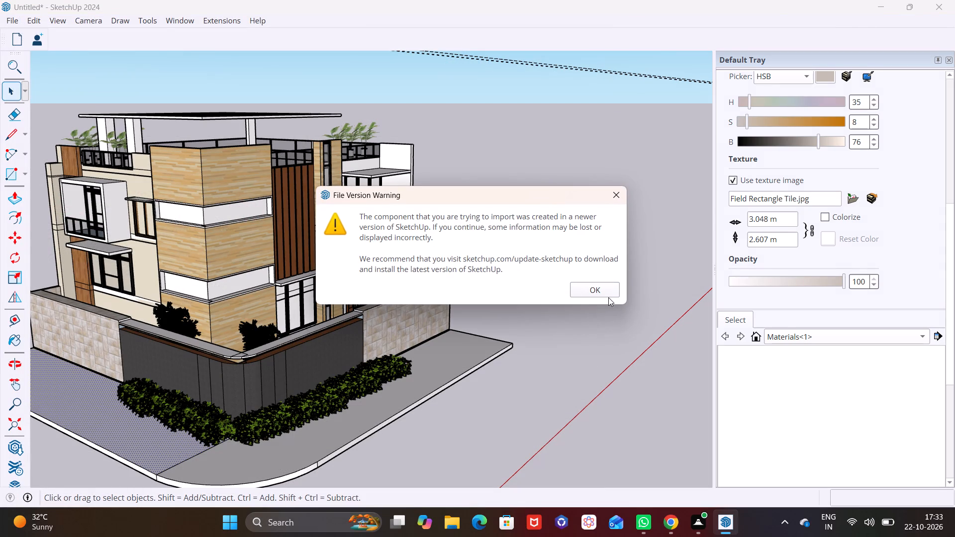
pyautogui.click(589, 293)
# Move the imported flower and rock planting a short distance off the axes origin.
pyautogui.scroll(-2, 322, 356)
pyautogui.scroll(-3, 208, 361)
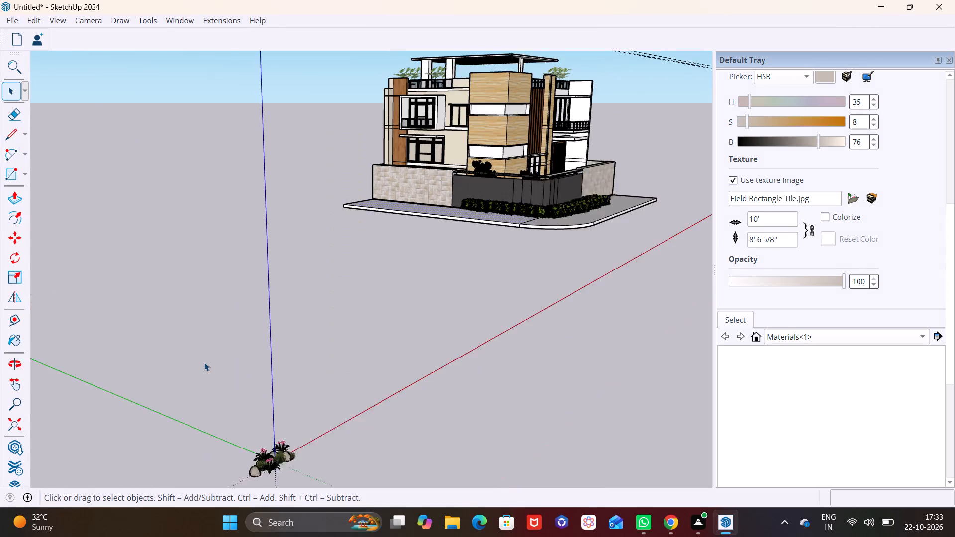
pyautogui.scroll(-2, 204, 362)
pyautogui.click(259, 426)
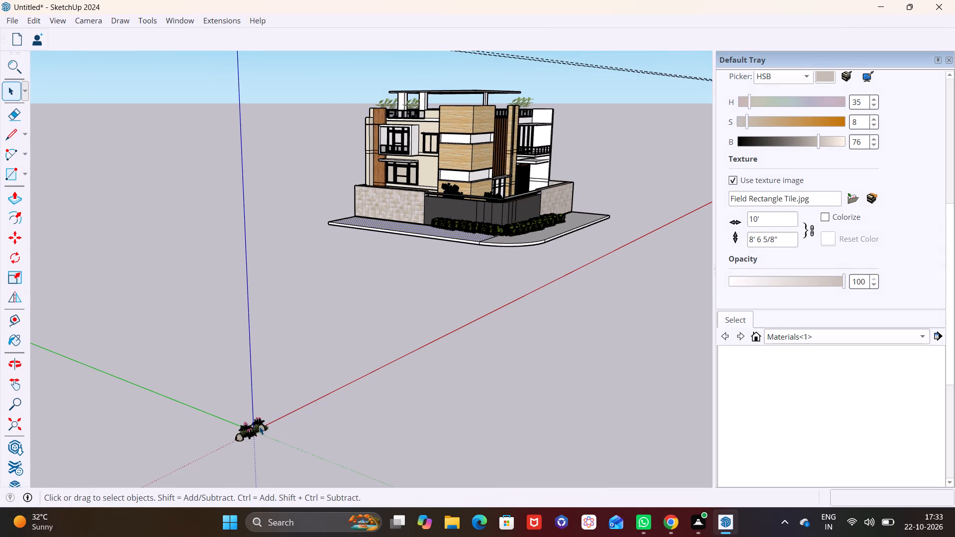
pyautogui.press('m')
pyautogui.click(252, 436)
pyautogui.moveTo(262, 414); pyautogui.dragTo(306, 350)
pyautogui.press('m')
pyautogui.click(243, 424)
pyautogui.middleClick(257, 438)
pyautogui.scroll(11, 257, 438)
pyautogui.scroll(-12, 262, 425)
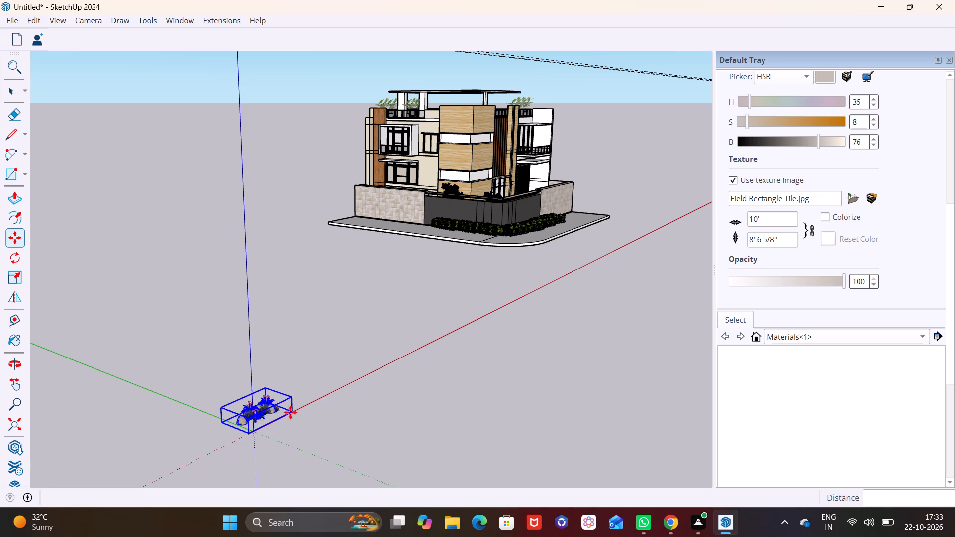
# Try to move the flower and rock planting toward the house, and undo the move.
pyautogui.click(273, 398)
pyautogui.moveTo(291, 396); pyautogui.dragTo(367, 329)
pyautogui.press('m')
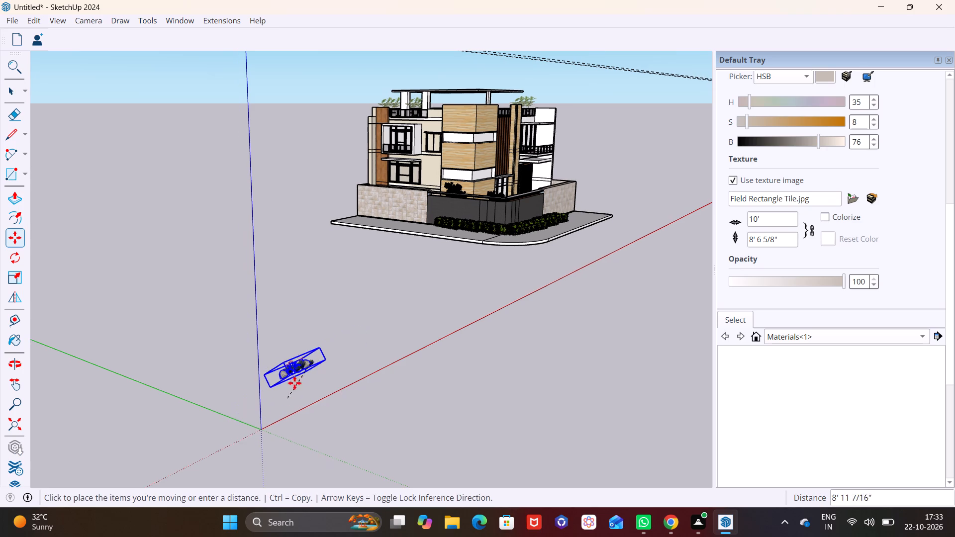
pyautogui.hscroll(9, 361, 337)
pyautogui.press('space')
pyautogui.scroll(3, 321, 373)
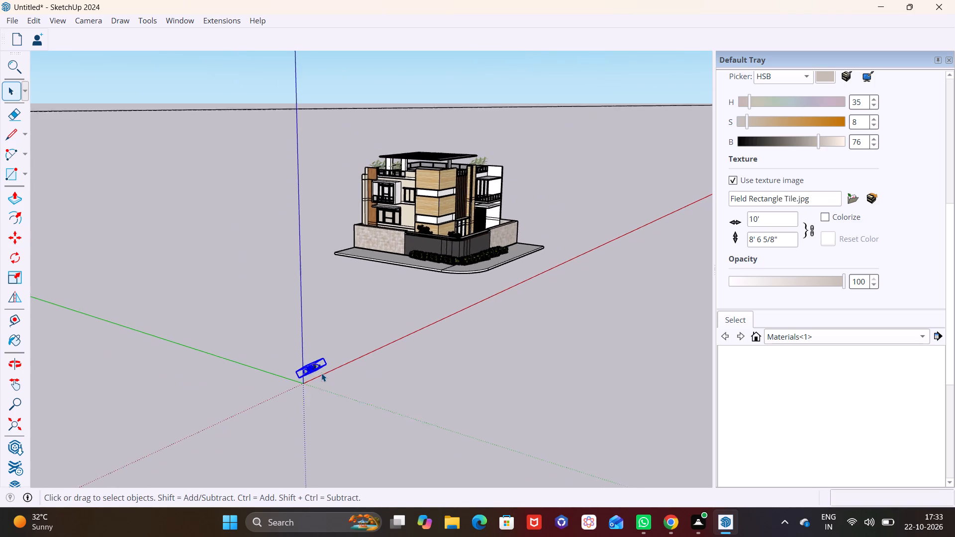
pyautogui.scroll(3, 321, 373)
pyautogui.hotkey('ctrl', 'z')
# Shift the flower and rock planting slightly from its place near the origin toward the house.
pyautogui.click(314, 365)
pyautogui.press('m')
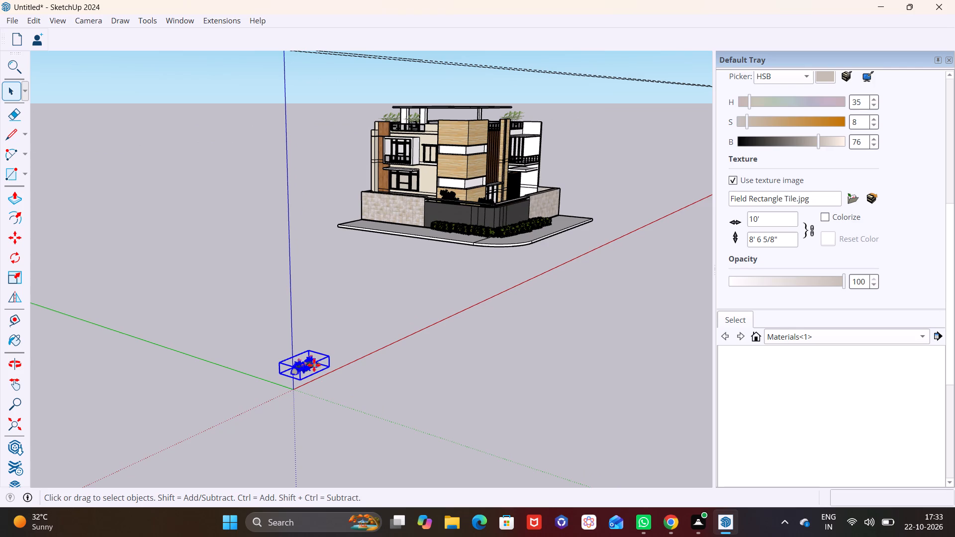
pyautogui.click(318, 360)
pyautogui.moveTo(326, 357); pyautogui.dragTo(367, 304)
pyautogui.scroll(20, 292, 360)
pyautogui.press('space')
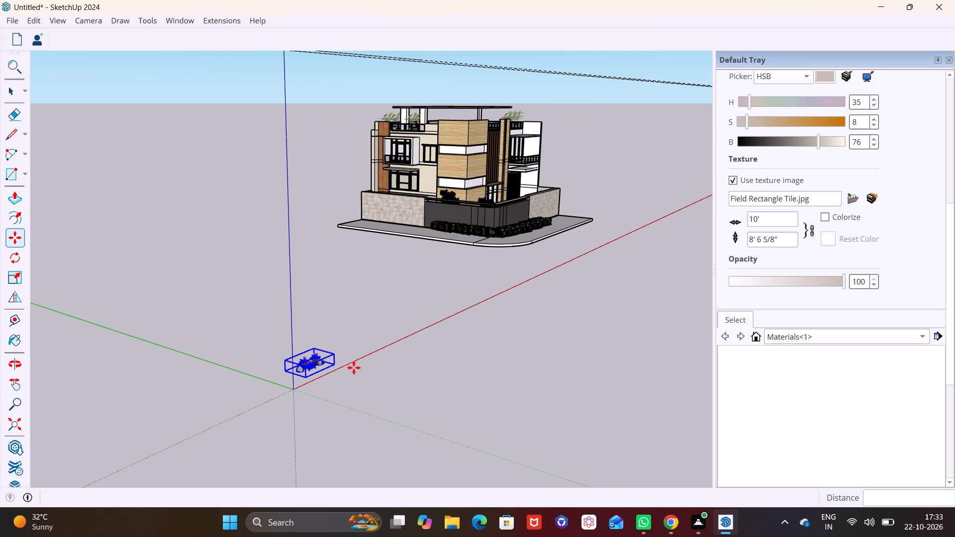
pyautogui.moveTo(363, 375); pyautogui.dragTo(341, 436, button='middle')
pyautogui.moveTo(369, 295); pyautogui.dragTo(314, 416, button='middle')
pyautogui.scroll(15, 307, 353)
pyautogui.press('space')
# Switch to the Fuji window.
pyautogui.click(704, 523)
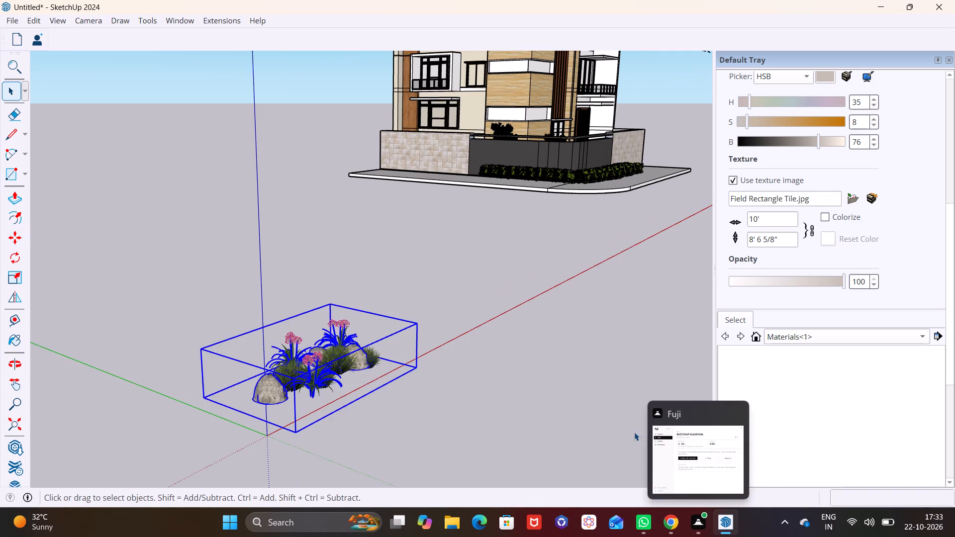
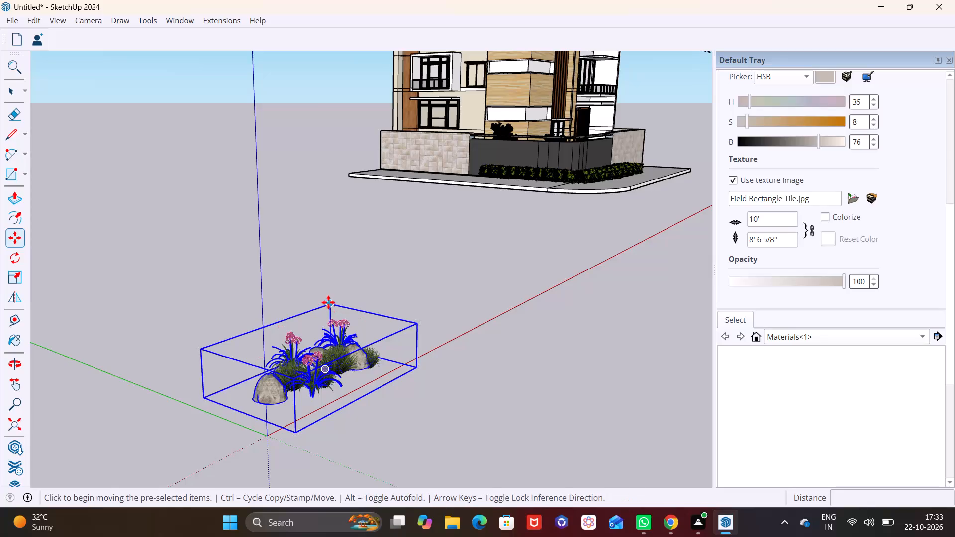
# Move the flower-and-rock group onto the pavement in front of the stone-tiled boundary wall.
pyautogui.scroll(1, 436, 138)
pyautogui.moveTo(436, 138); pyautogui.dragTo(402, 379, button='middle')
pyautogui.scroll(7, 446, 273)
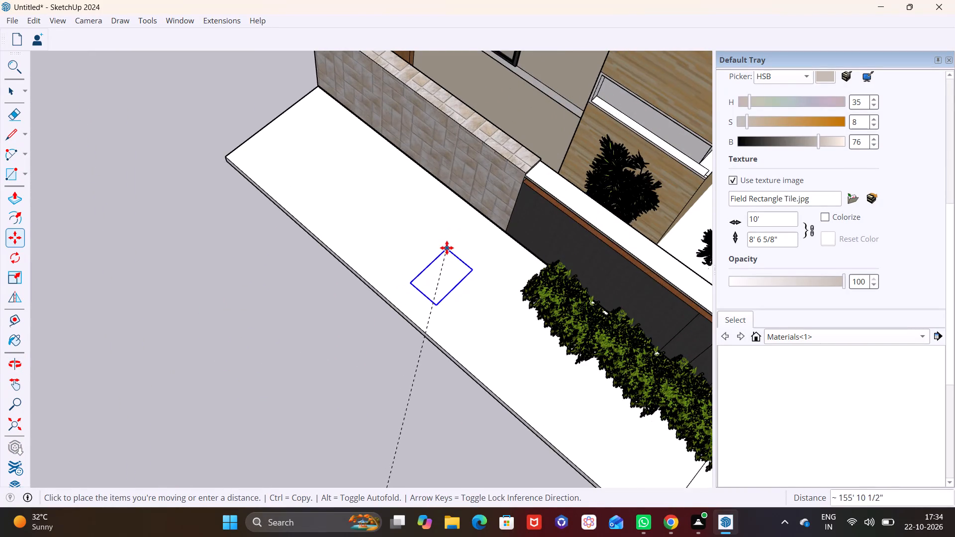
pyautogui.scroll(-3, 447, 248)
pyautogui.moveTo(447, 258); pyautogui.dragTo(485, 157, button='middle')
pyautogui.moveTo(447, 233); pyautogui.dragTo(449, 231, button='middle')
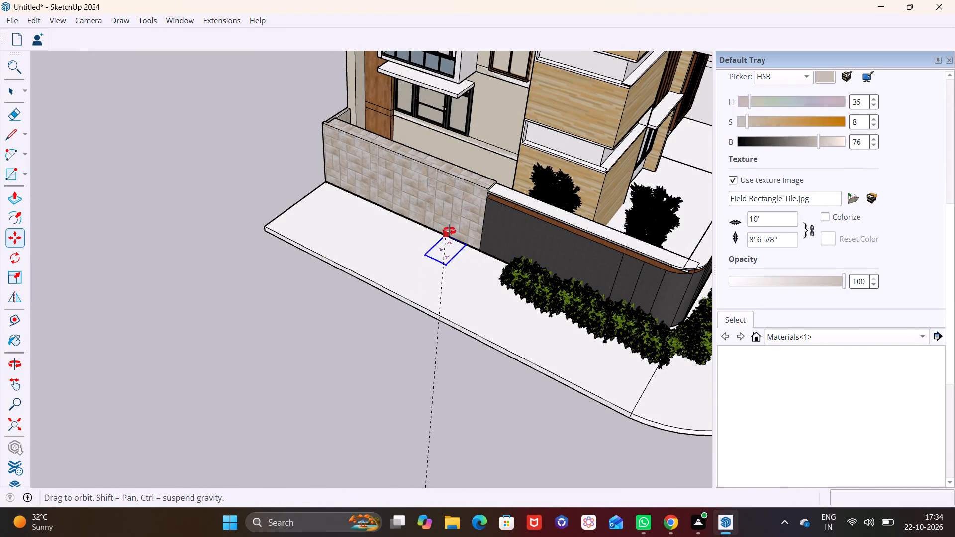
pyautogui.moveTo(449, 231); pyautogui.dragTo(471, 193, button='middle')
pyautogui.click(426, 203)
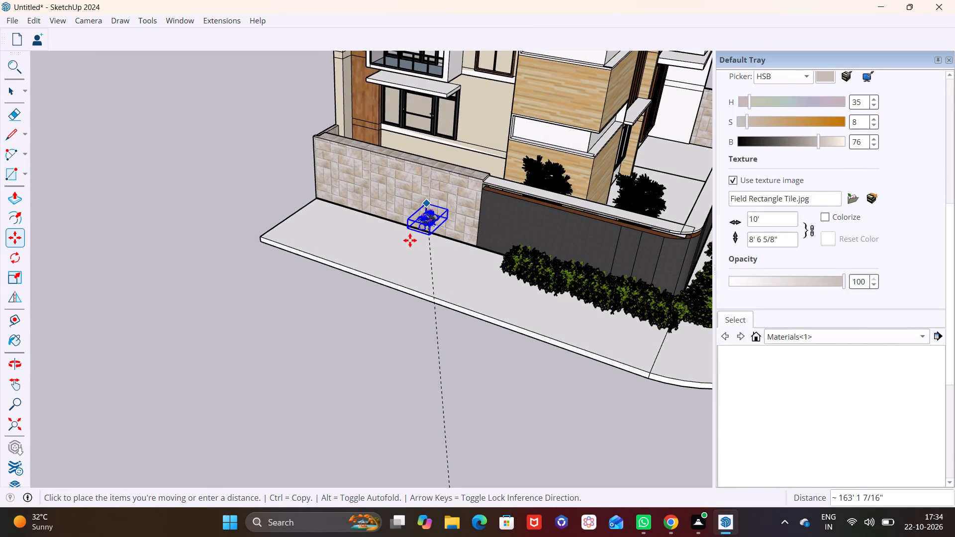
# Rotate the flower-and-rock group on the ground plane so its long side runs along the boundary wall.
pyautogui.click(20, 257)
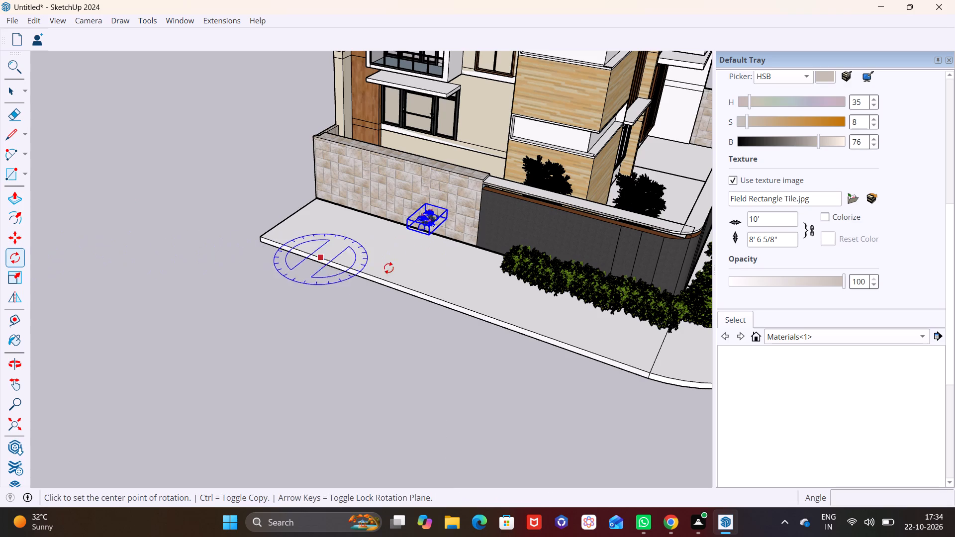
pyautogui.click(421, 267)
pyautogui.click(474, 284)
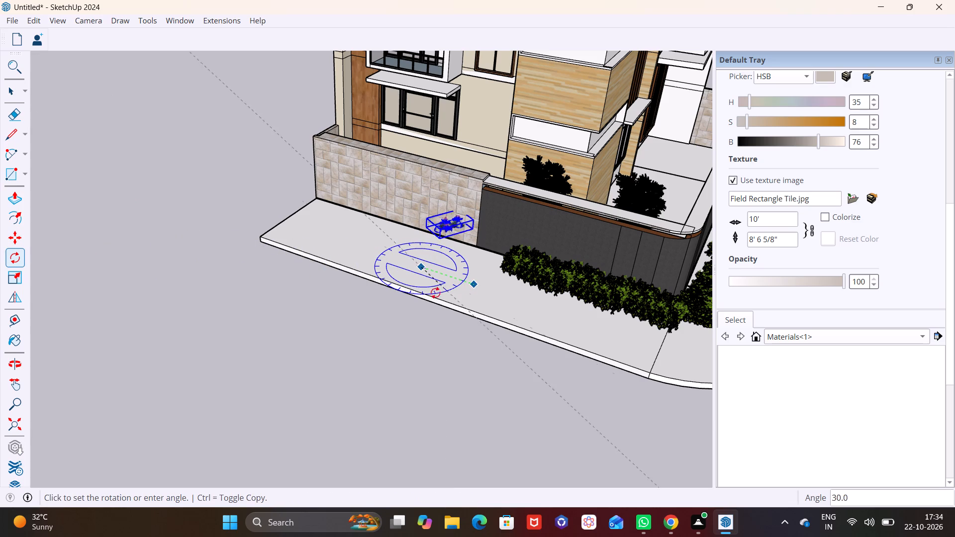
pyautogui.click(400, 296)
# Move the flower-and-rock group by its bottom corner onto the pavement, just beside the end of the hedge.
pyautogui.scroll(7, 457, 244)
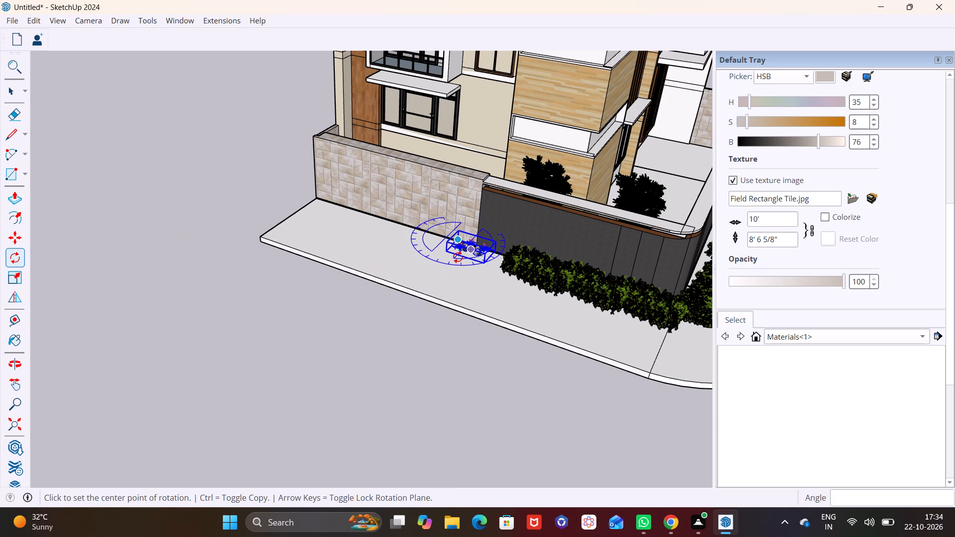
pyautogui.scroll(15, 454, 263)
pyautogui.keyDown('shift'); pyautogui.moveTo(482, 251); pyautogui.dragTo(312, 391, button='middle'); pyautogui.keyUp('shift')
pyautogui.moveTo(317, 389); pyautogui.dragTo(387, 277, button='middle')
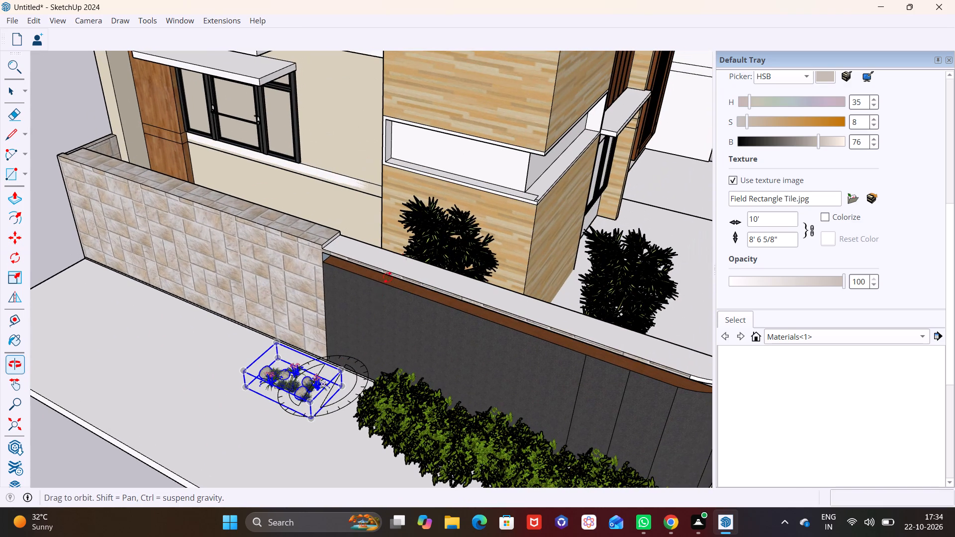
pyautogui.moveTo(387, 277); pyautogui.dragTo(421, 222, button='middle')
pyautogui.moveTo(270, 394); pyautogui.dragTo(349, 277, button='middle')
pyautogui.scroll(-4, 309, 321)
pyautogui.press('space')
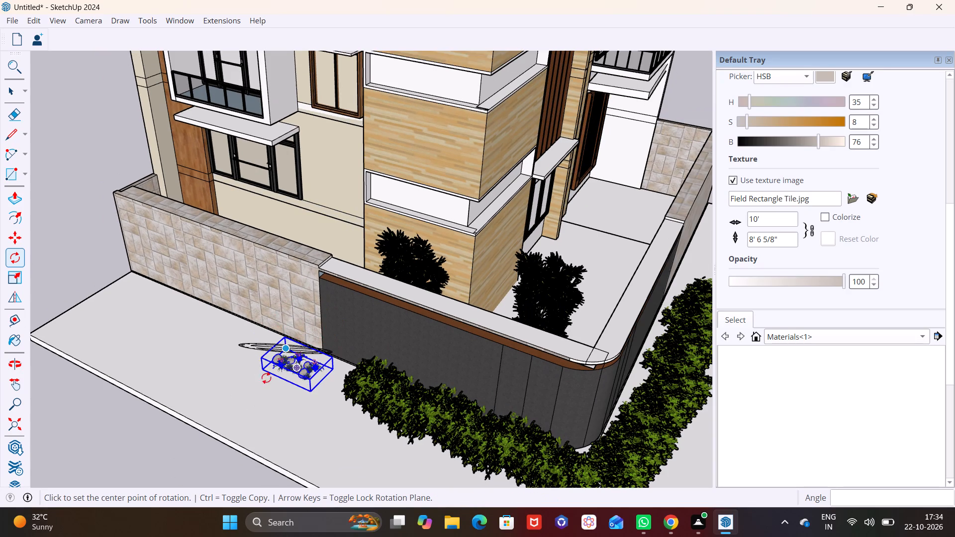
pyautogui.moveTo(295, 400); pyautogui.dragTo(383, 288, button='middle')
pyautogui.scroll(4, 343, 331)
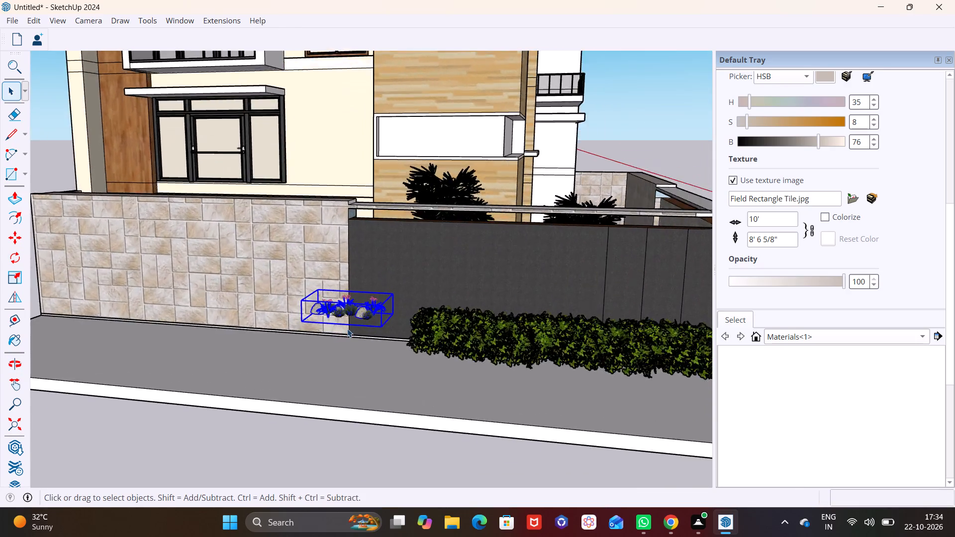
pyautogui.scroll(6, 347, 329)
pyautogui.moveTo(397, 335); pyautogui.dragTo(336, 339, button='middle')
pyautogui.press('m')
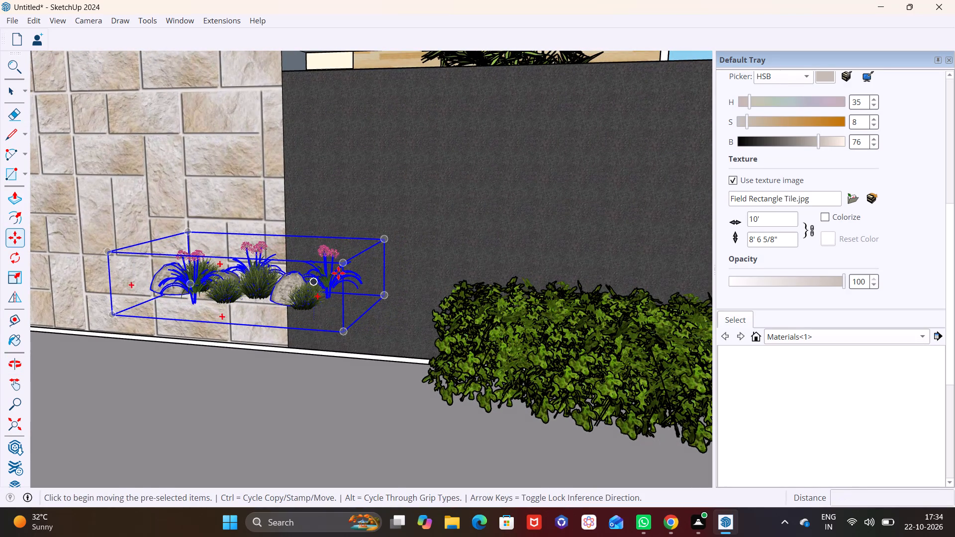
pyautogui.click(343, 326)
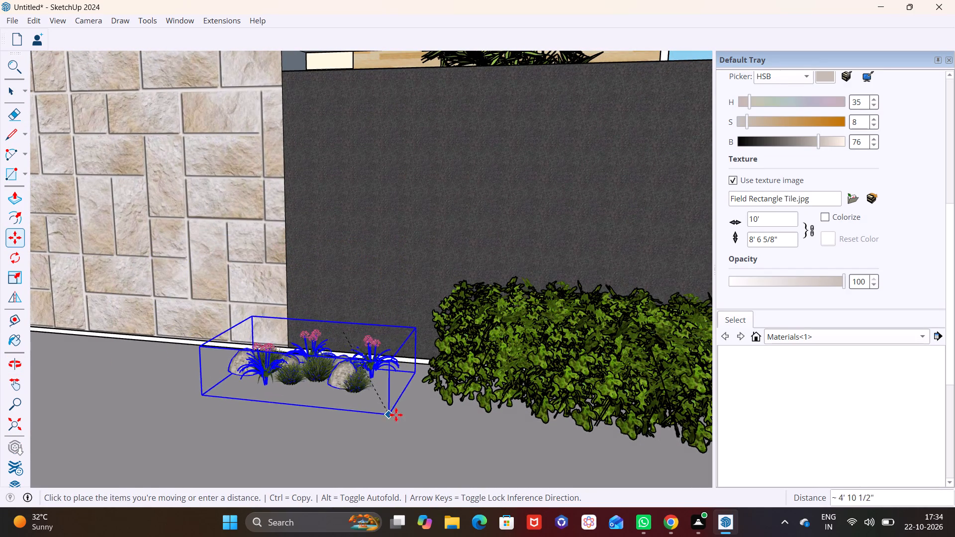
pyautogui.click(409, 411)
pyautogui.press('space')
pyautogui.click(353, 425)
# Stretch the flower-and-rock group lengthwise along the wall, away from the hedge, using the Scale tool.
pyautogui.scroll(-3, 313, 424)
pyautogui.moveTo(329, 430); pyautogui.dragTo(434, 502, button='middle')
pyautogui.scroll(6, 438, 452)
pyautogui.keyDown('shift'); pyautogui.moveTo(424, 412); pyautogui.dragTo(352, 278, button='middle'); pyautogui.keyUp('shift')
pyautogui.moveTo(348, 321); pyautogui.dragTo(358, 406, button='middle')
pyautogui.scroll(3, 351, 366)
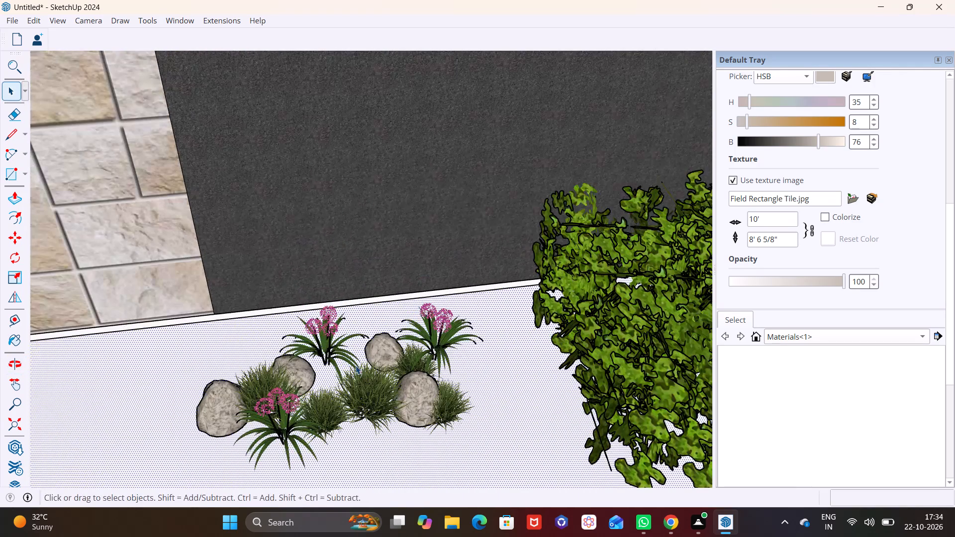
pyautogui.click(353, 412)
pyautogui.scroll(-8, 294, 376)
pyautogui.keyDown('shift'); pyautogui.moveTo(294, 378); pyautogui.dragTo(377, 310, button='middle'); pyautogui.keyUp('shift')
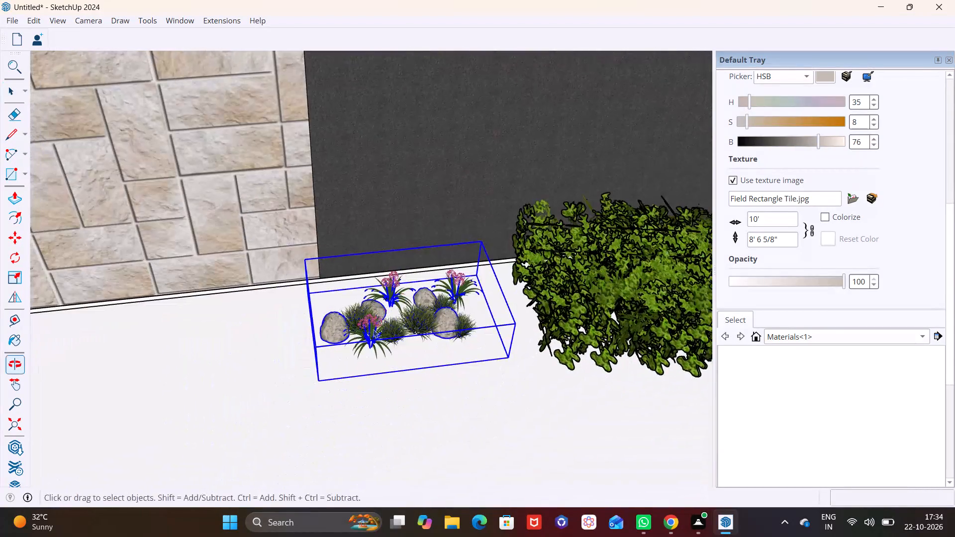
pyautogui.click(15, 276)
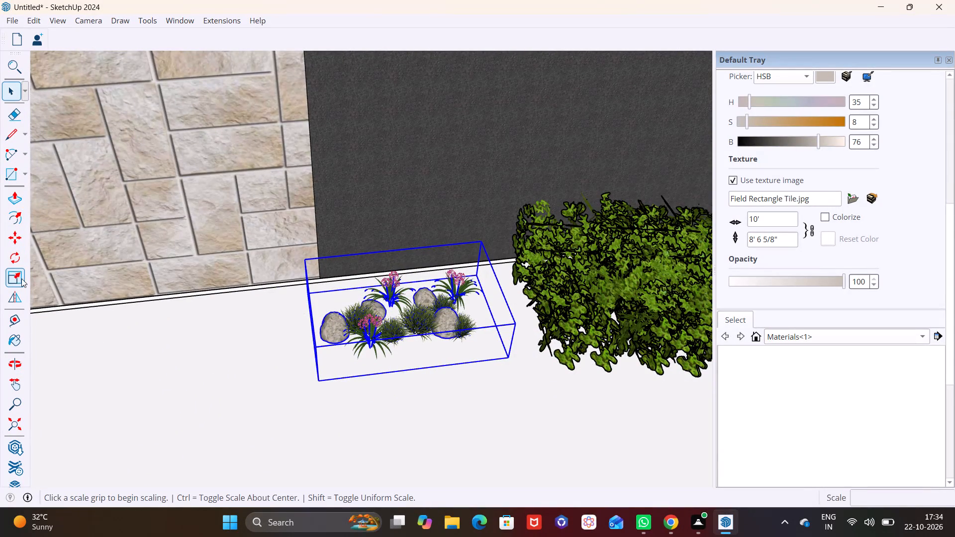
pyautogui.click(311, 317)
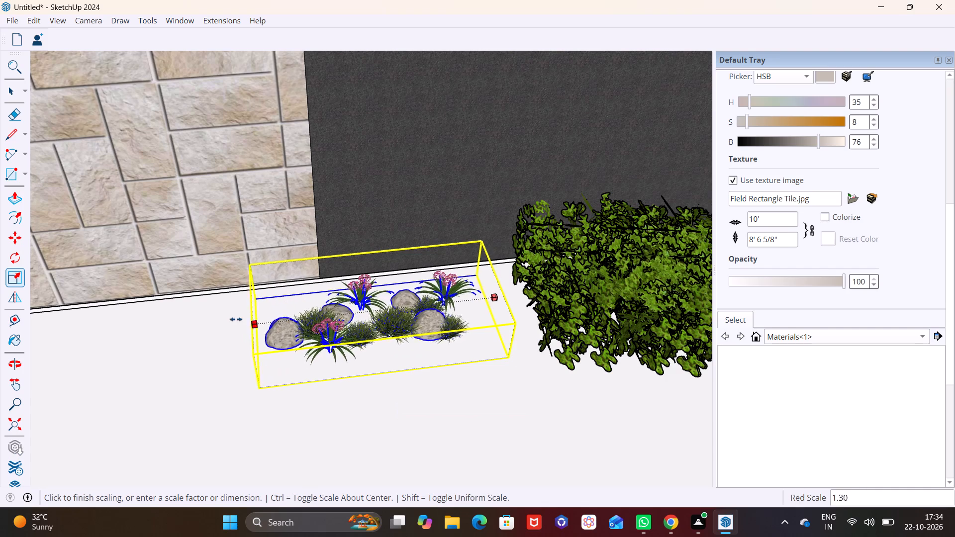
pyautogui.click(153, 324)
# Scale the flower-and-rock group's depth outward from the wall to about 1.58 along the green axis, then deselect it.
pyautogui.moveTo(333, 375); pyautogui.dragTo(52, 391, button='middle')
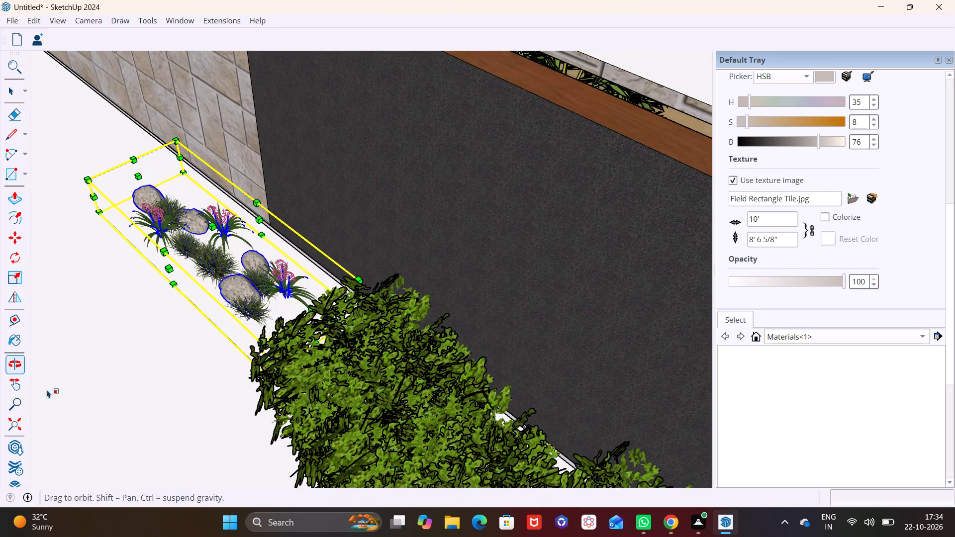
pyautogui.click(170, 265)
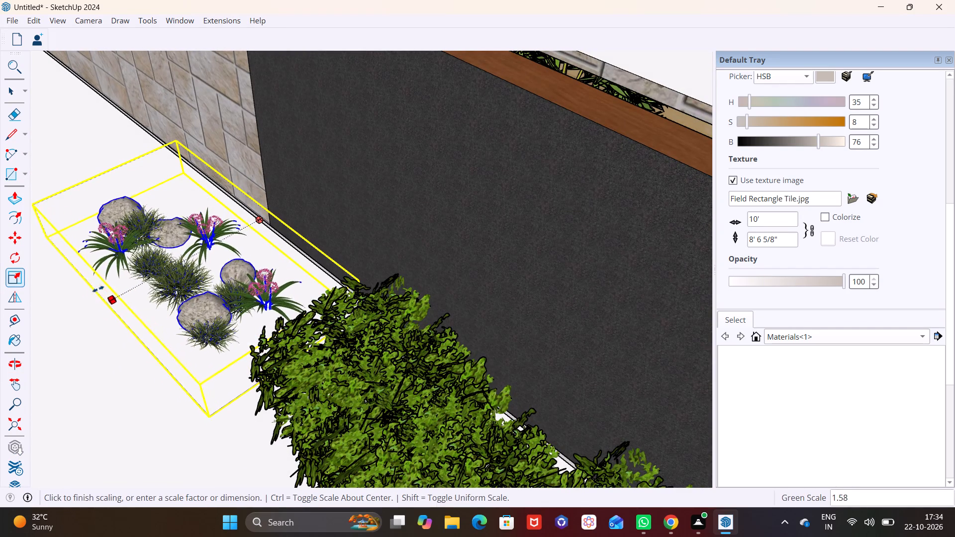
pyautogui.click(98, 289)
pyautogui.press('space')
pyautogui.click(107, 357)
pyautogui.scroll(-5, 132, 366)
pyautogui.moveTo(209, 382); pyautogui.dragTo(432, 257, button='middle')
pyautogui.click(373, 372)
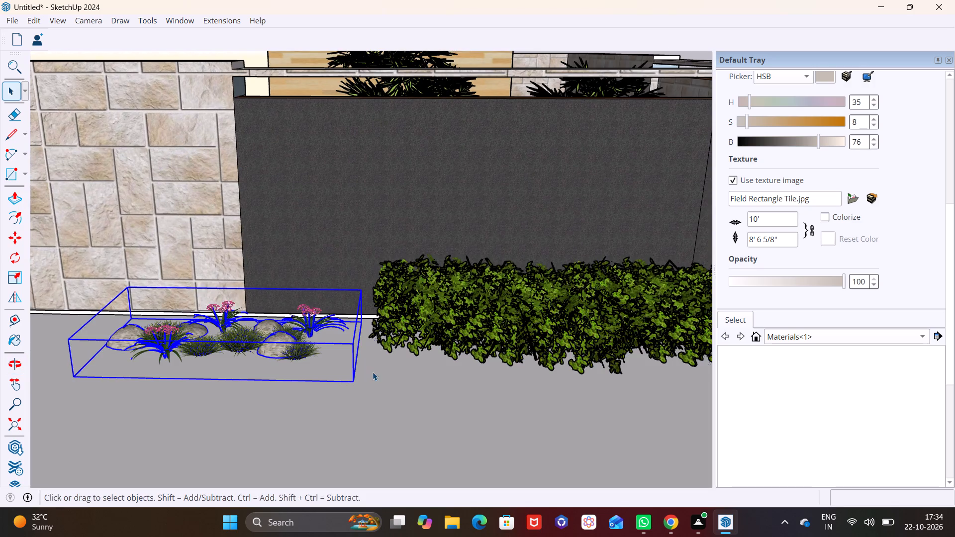
# Examine the flower-and-rock group and the hedge around the corner boundary wall from several angles.
pyautogui.scroll(-8, 376, 371)
pyautogui.moveTo(375, 463); pyautogui.dragTo(370, 517, button='middle')
pyautogui.scroll(-1, 370, 517)
pyautogui.scroll(5, 363, 444)
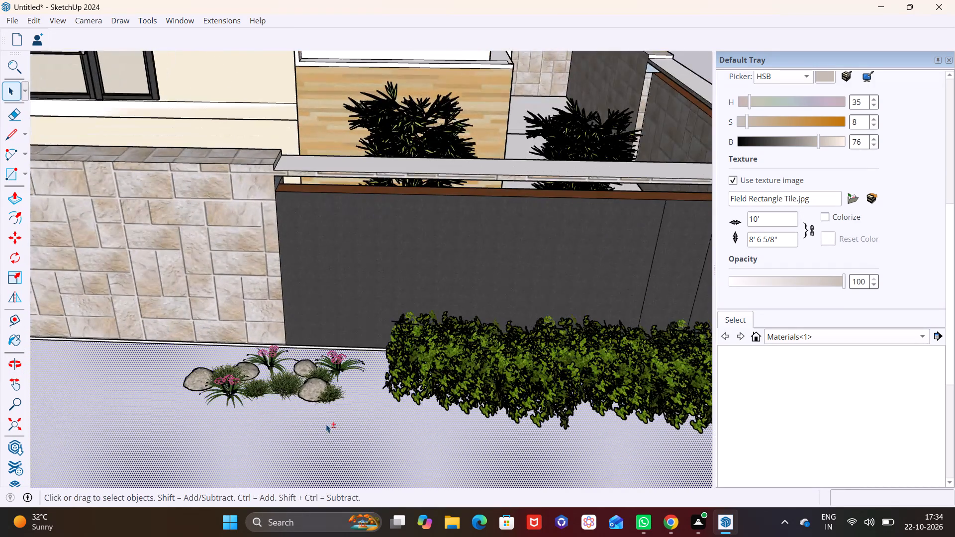
pyautogui.keyDown('shift'); pyautogui.moveTo(324, 423); pyautogui.dragTo(312, 333, button='middle'); pyautogui.keyUp('shift')
pyautogui.moveTo(295, 354); pyautogui.dragTo(91, 347, button='middle')
pyautogui.scroll(-10, 229, 337)
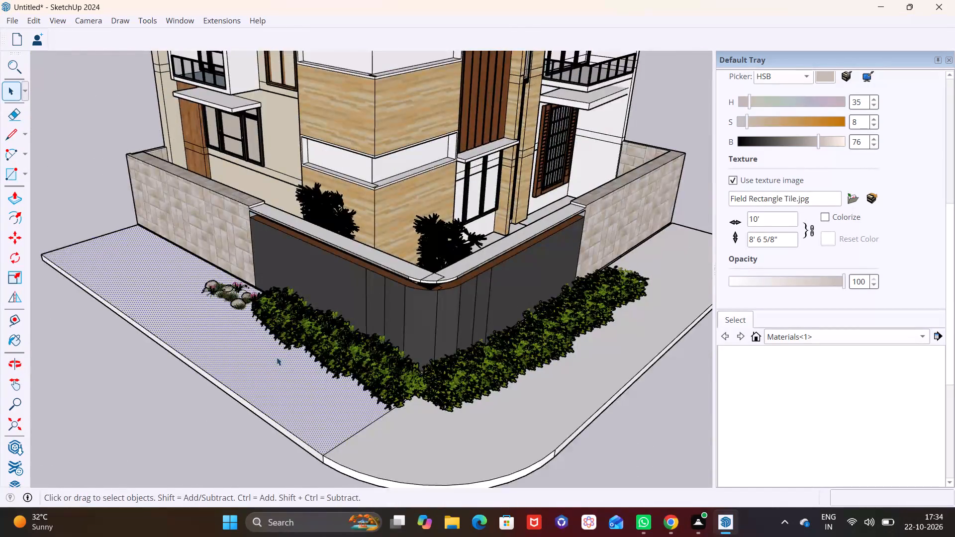
pyautogui.scroll(-2, 277, 357)
pyautogui.keyDown('shift'); pyautogui.moveTo(361, 384); pyautogui.dragTo(261, 379, button='middle'); pyautogui.keyUp('shift')
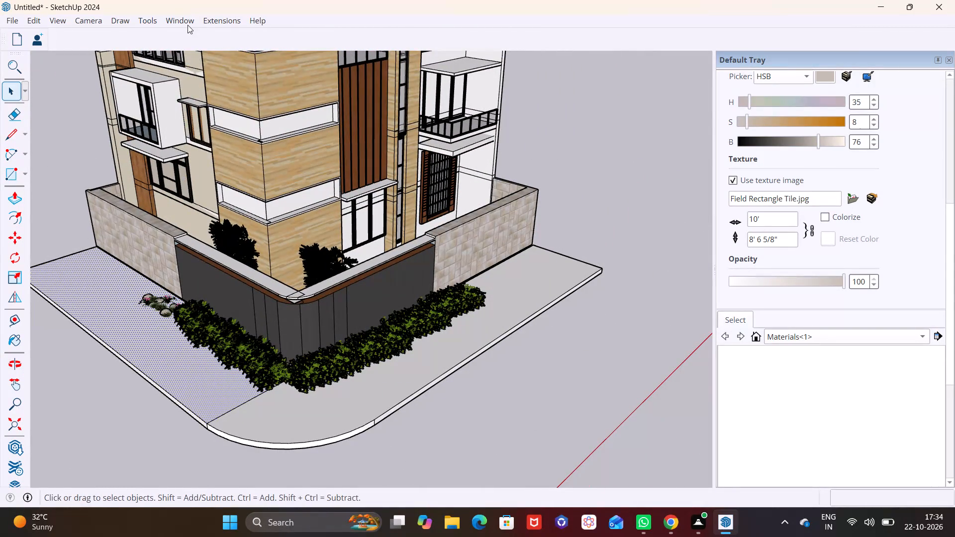
# Open 3D Warehouse and look through the TREES models for more planting.
pyautogui.click(187, 23)
pyautogui.click(198, 117)
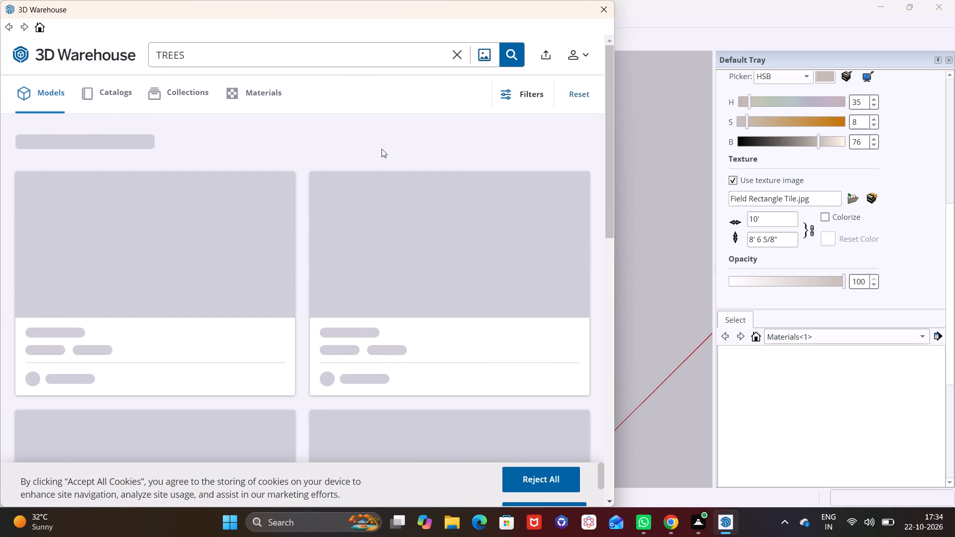
pyautogui.click(610, 498)
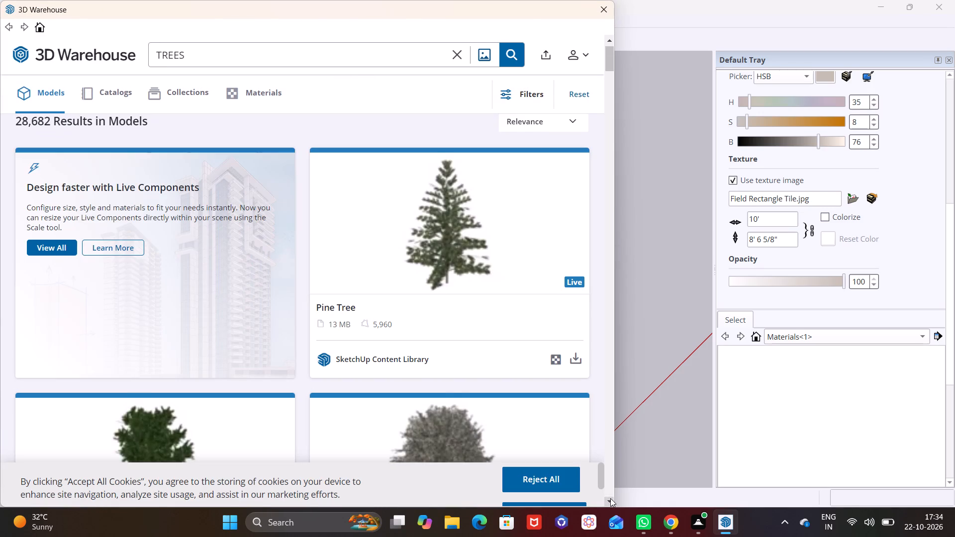
pyautogui.doubleClick(610, 498)
pyautogui.click(610, 498)
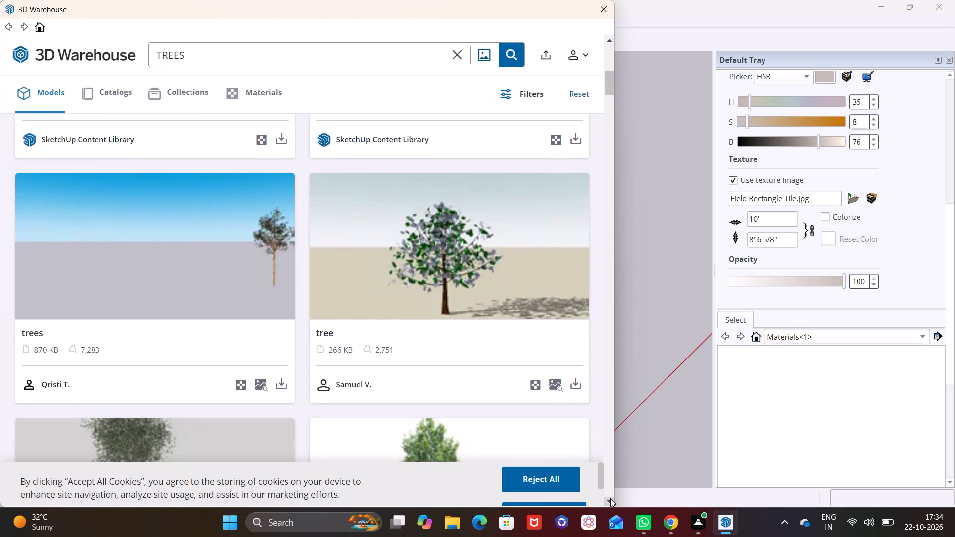
pyautogui.click(610, 498)
pyautogui.click(610, 498)
pyautogui.click(610, 498)
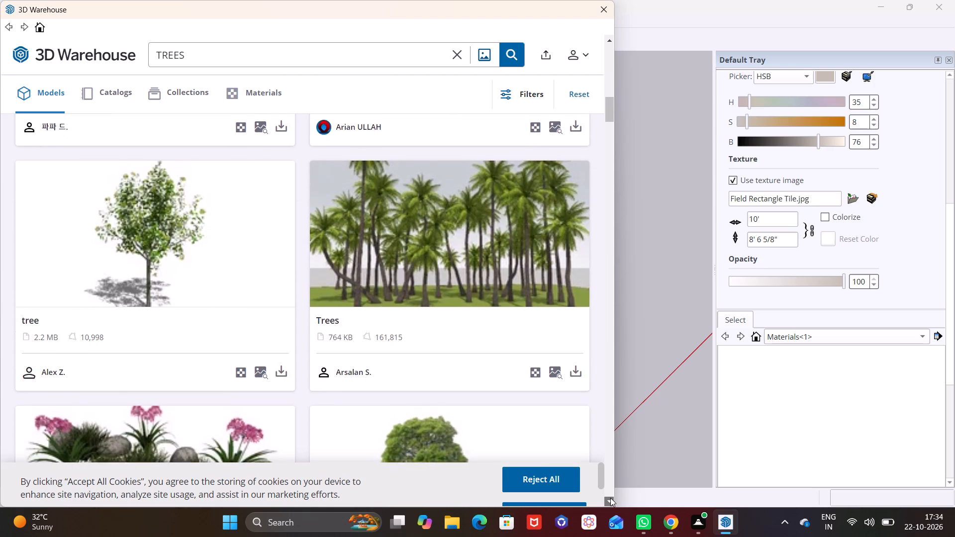
pyautogui.click(609, 501)
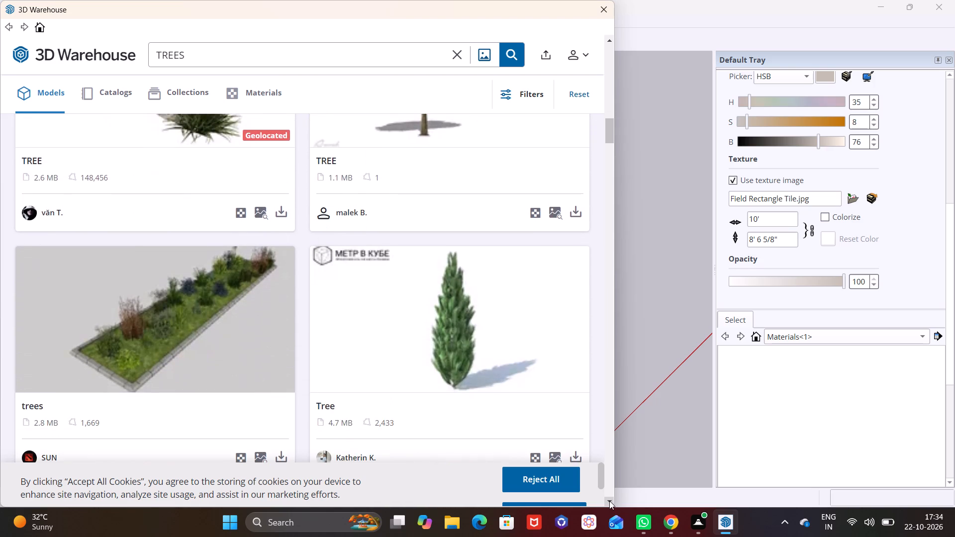
pyautogui.click(609, 501)
pyautogui.click(609, 501)
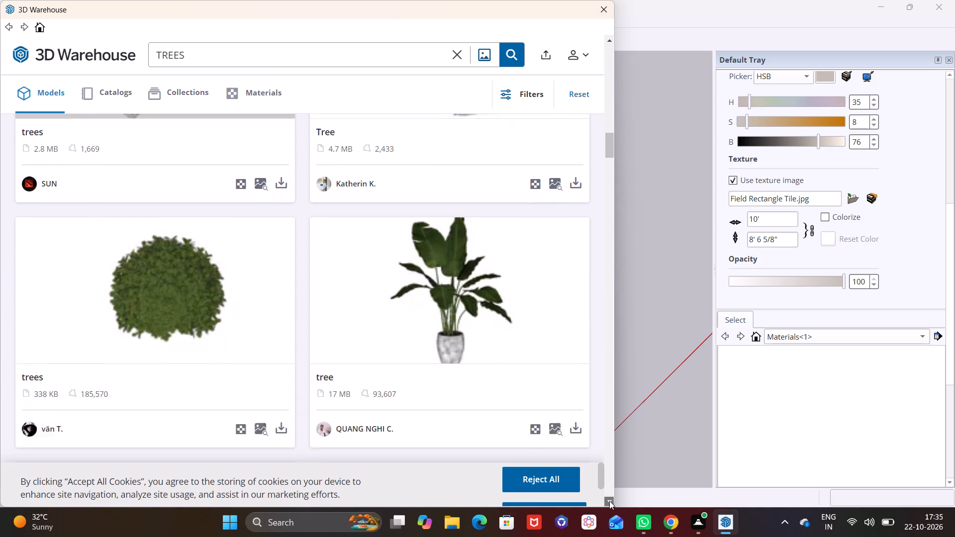
pyautogui.click(609, 501)
pyautogui.click(609, 501)
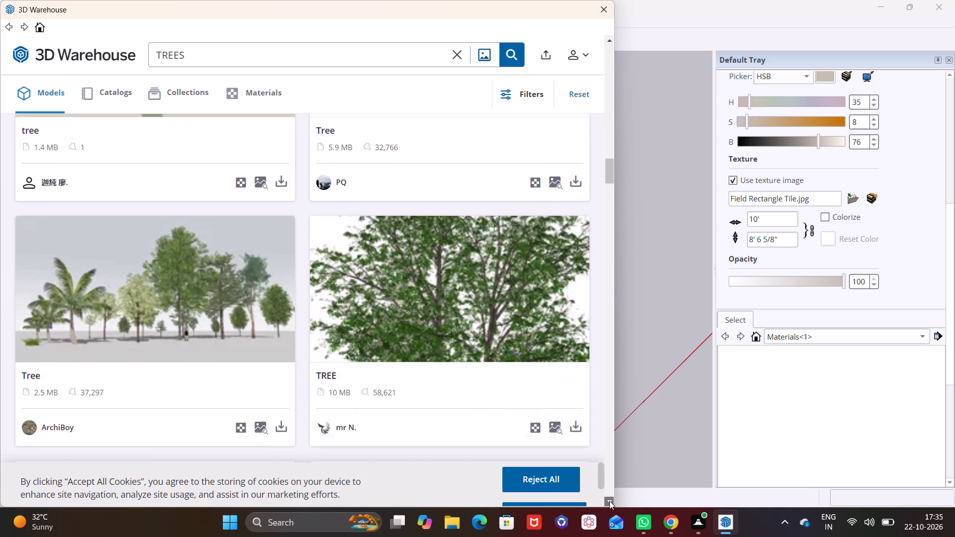
pyautogui.click(609, 499)
pyautogui.click(609, 499)
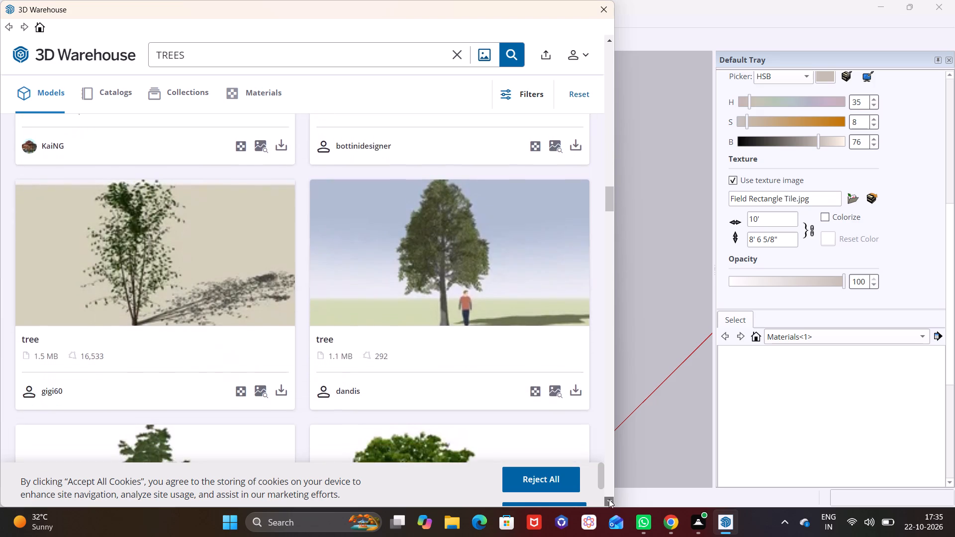
pyautogui.click(609, 499)
pyautogui.click(609, 499)
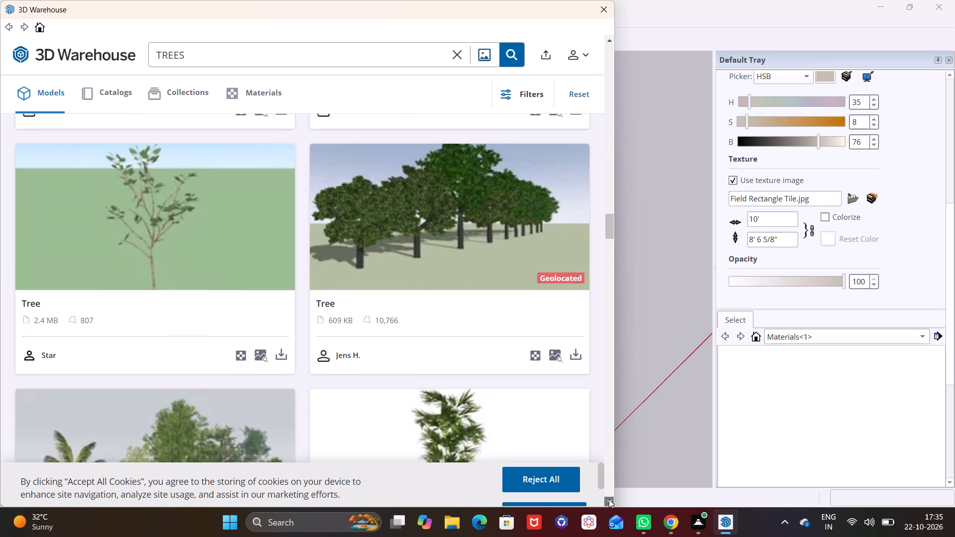
pyautogui.click(609, 499)
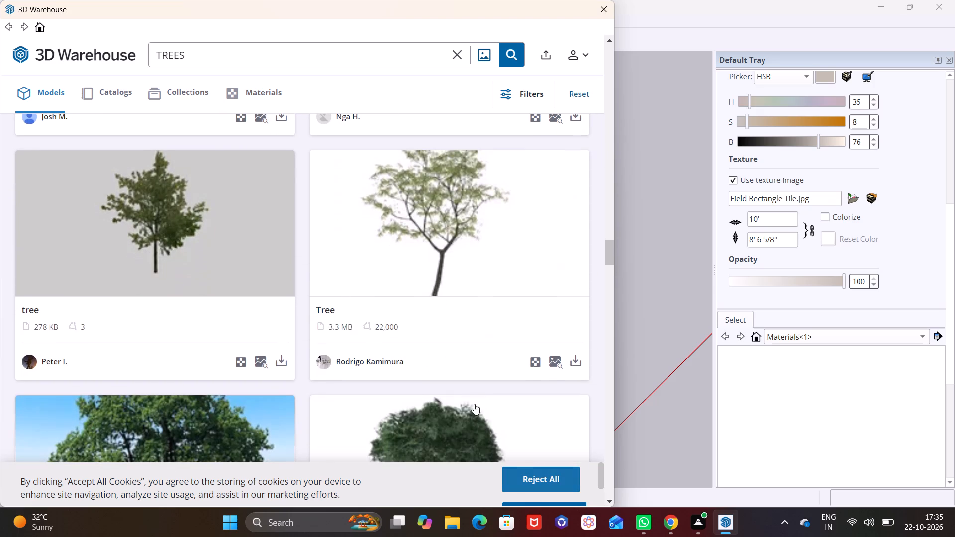
# Search 3D Warehouse for PLANTS.
pyautogui.click(282, 62)
pyautogui.press('BackSpace')
pyautogui.press('BackSpace')
pyautogui.press('BackSpace')
pyautogui.press('BackSpace')
pyautogui.press('BackSpace')
pyautogui.press('BackSpace')
pyautogui.press('BackSpace')
pyautogui.press('BackSpace')
pyautogui.press('BackSpace')
pyautogui.press('BackSpace')
pyautogui.write('PLANTS')
pyautogui.press('Return')
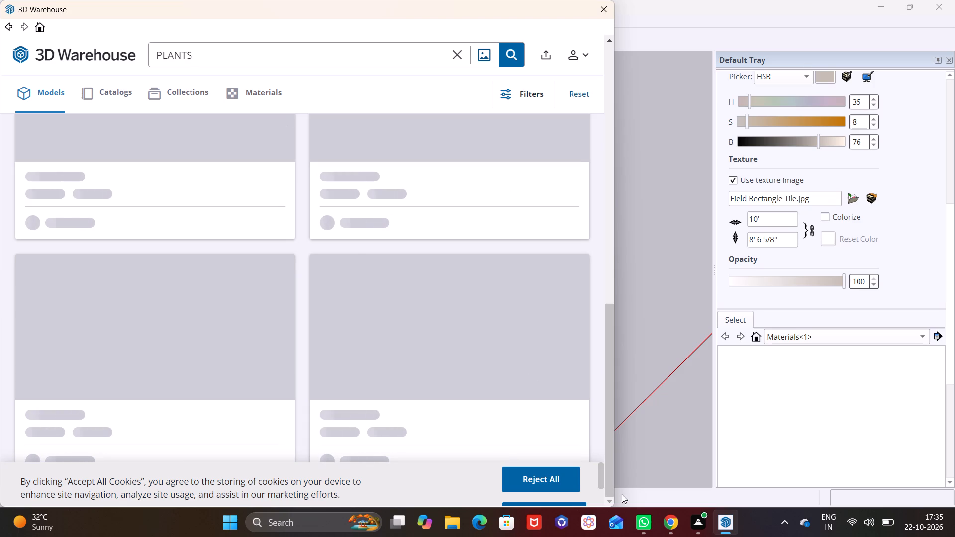
# Look through the PLANTS models in 3D Warehouse for a plant that suits the boundary wall.
pyautogui.click(609, 503)
pyautogui.click(609, 503)
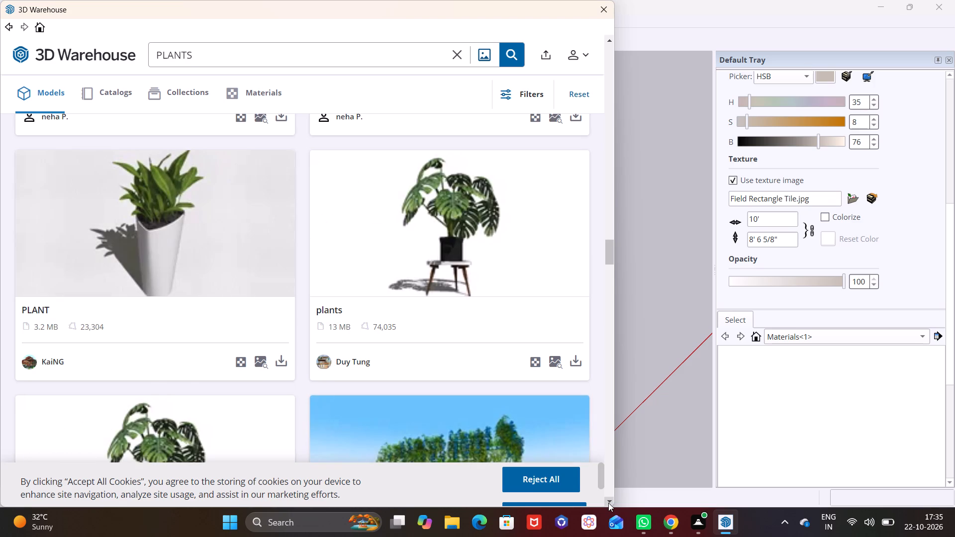
pyautogui.click(608, 503)
pyautogui.click(608, 503)
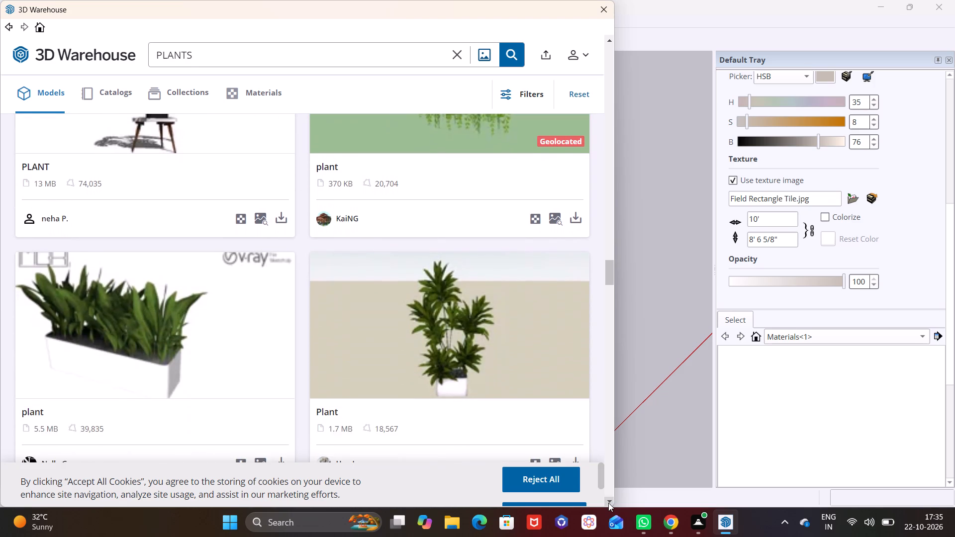
pyautogui.click(608, 503)
pyautogui.click(608, 503)
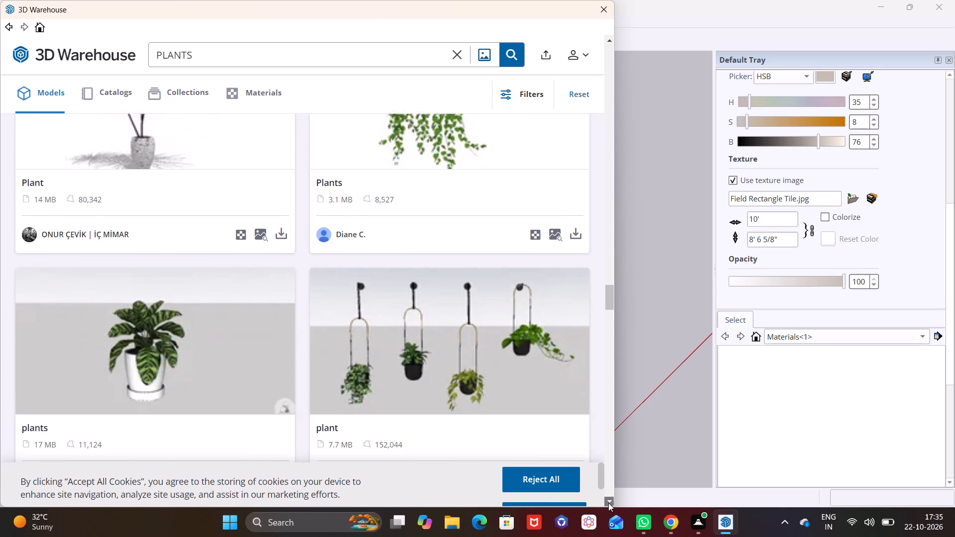
pyautogui.click(608, 503)
pyautogui.click(608, 503)
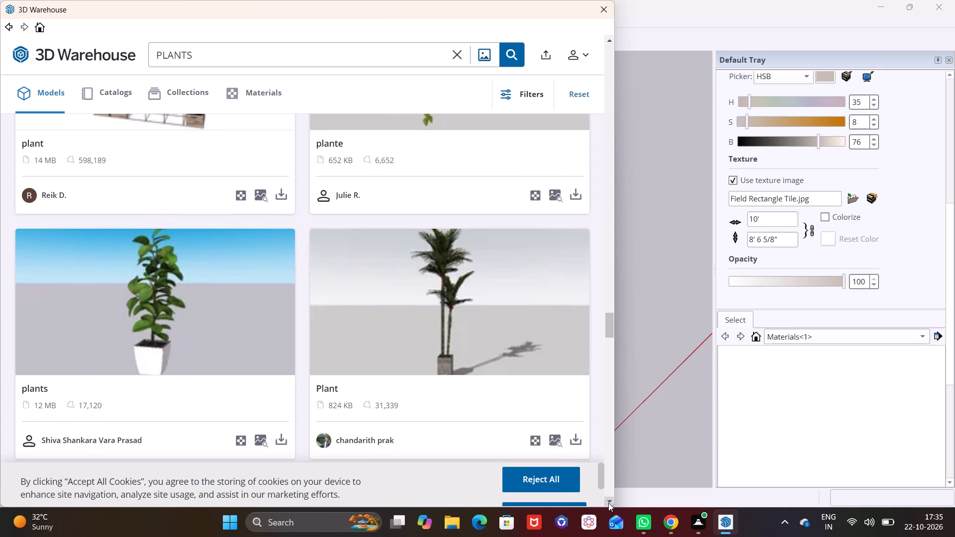
pyautogui.click(608, 503)
pyautogui.click(608, 503)
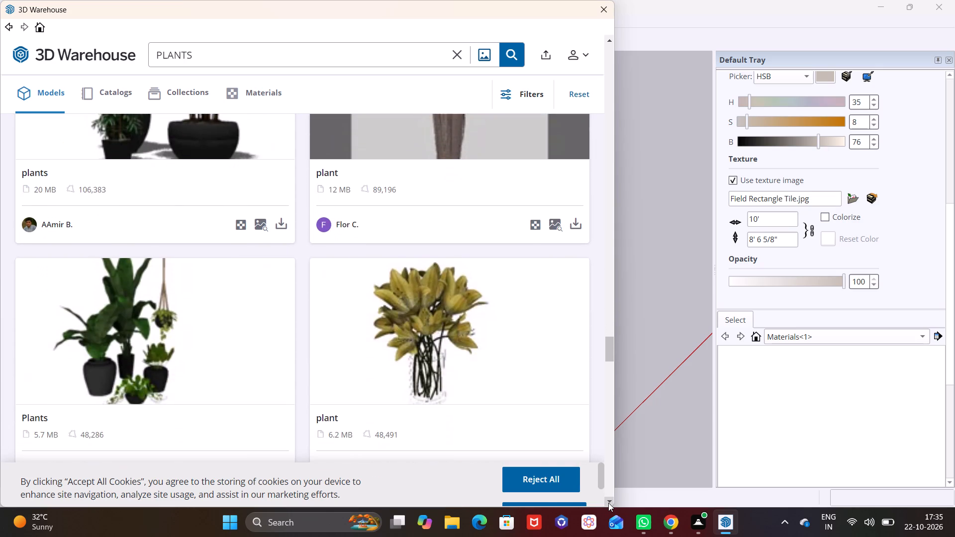
pyautogui.click(608, 503)
pyautogui.click(608, 503)
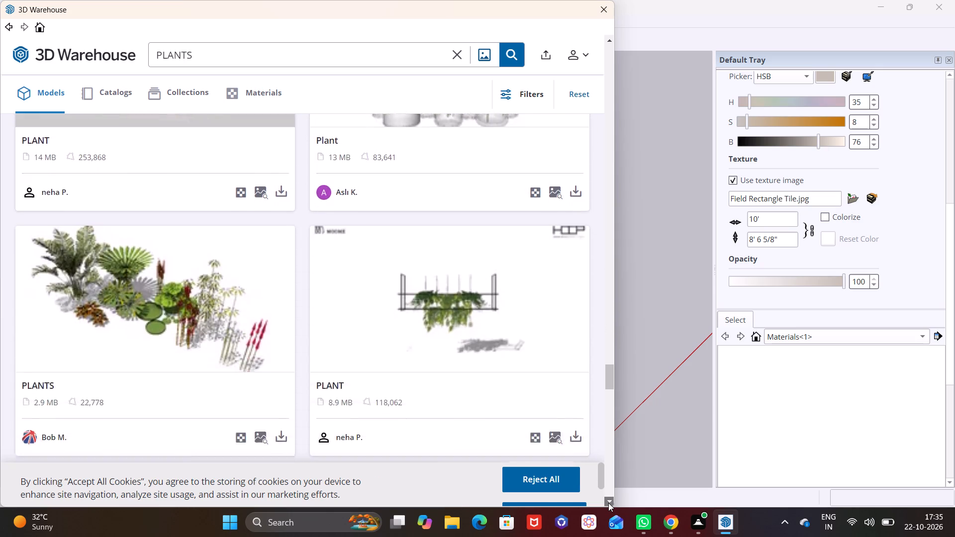
pyautogui.click(608, 503)
pyautogui.click(608, 503)
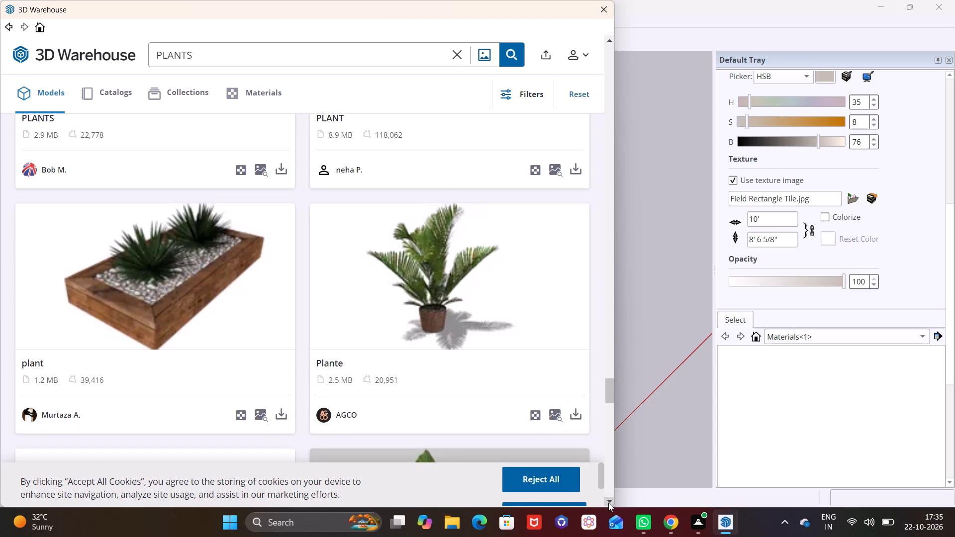
pyautogui.click(608, 503)
# Load the potted palm model "Plante" by AGCO and place it at the hedge's far end, beside the stone-clad wall.
pyautogui.click(579, 347)
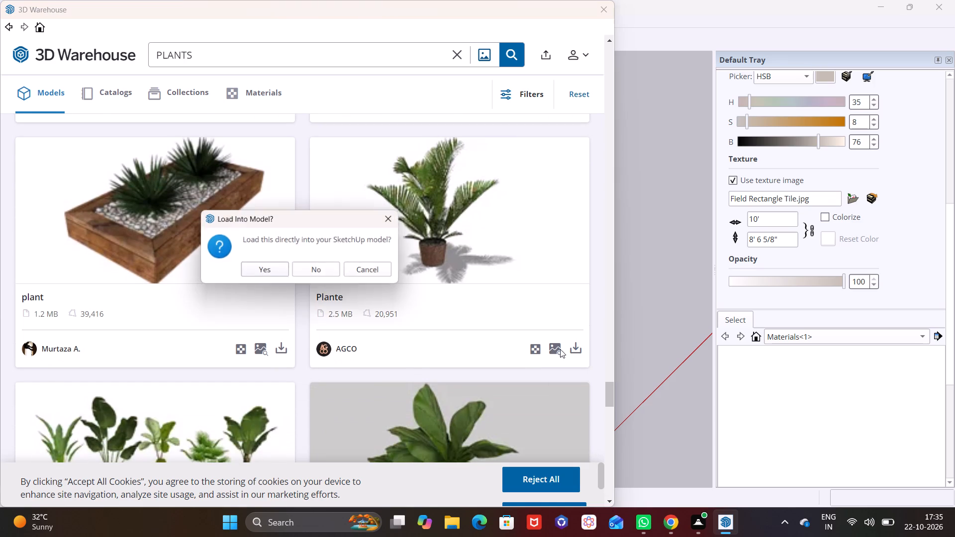
pyautogui.click(263, 268)
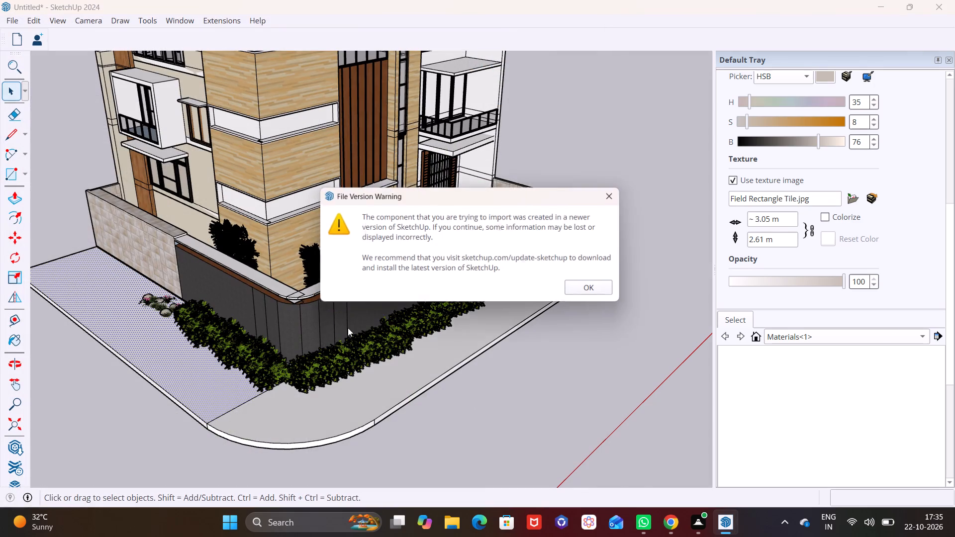
pyautogui.click(599, 288)
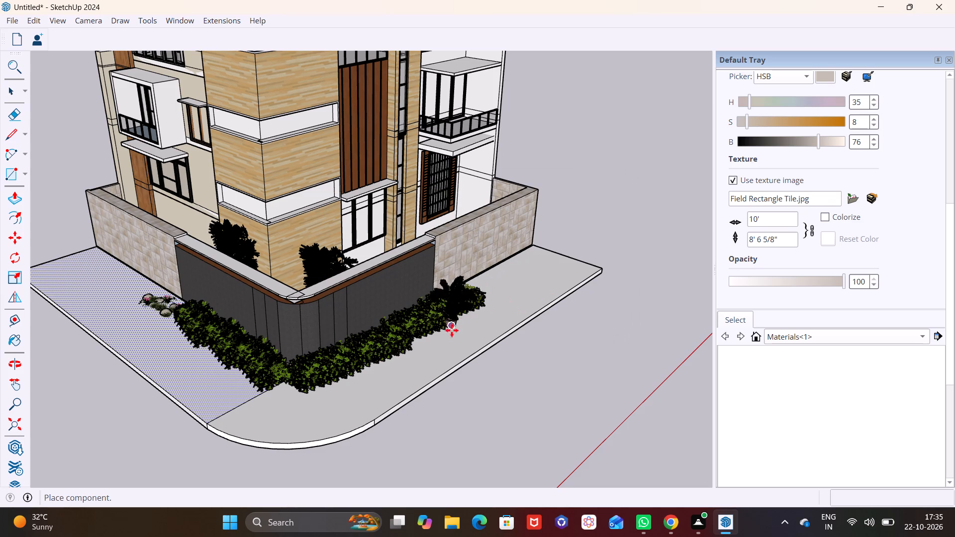
pyautogui.click(485, 292)
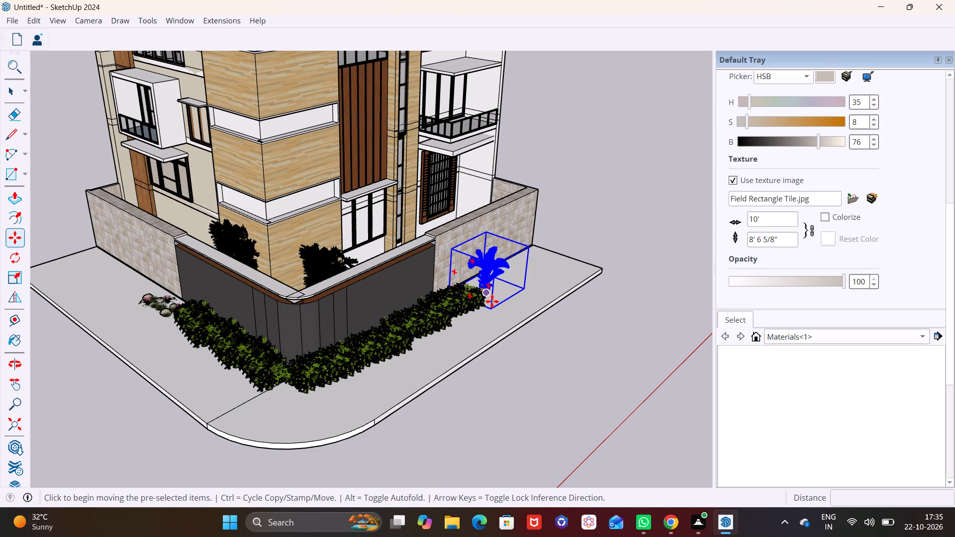
pyautogui.press('space')
pyautogui.click(551, 359)
# Copy the potted palm about 54' 7" to the opposite stretch of stone wall, next to the flower-and-rock group.
pyautogui.click(482, 279)
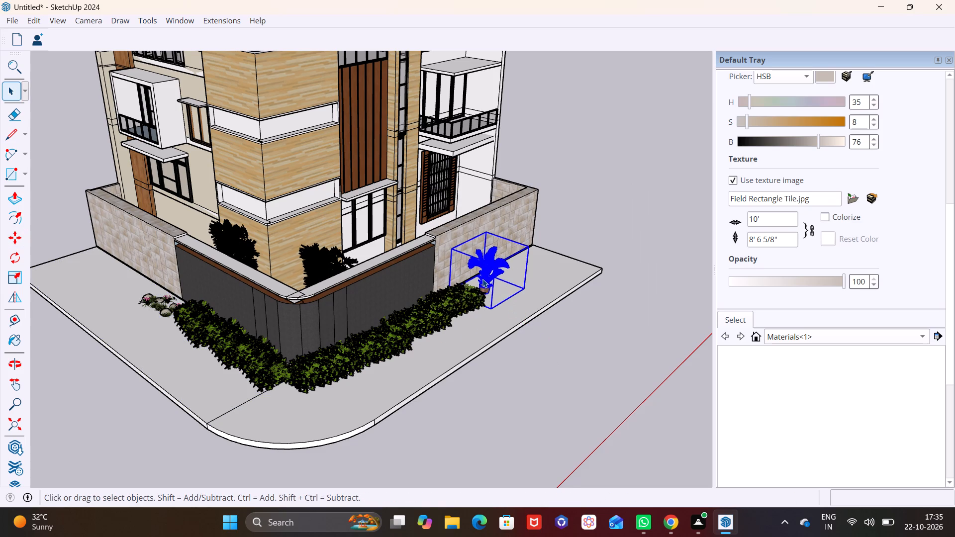
pyautogui.press('m')
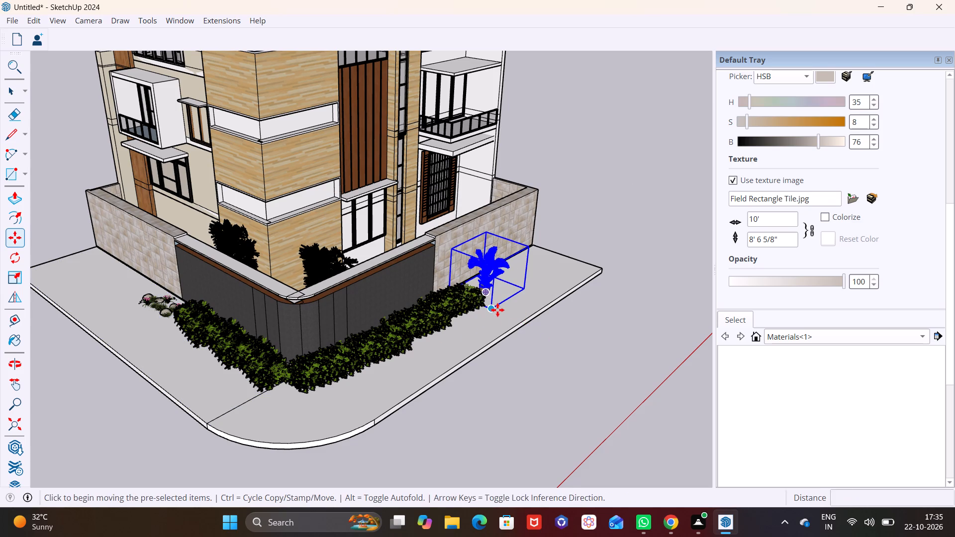
pyautogui.click(495, 309)
pyautogui.scroll(6, 104, 328)
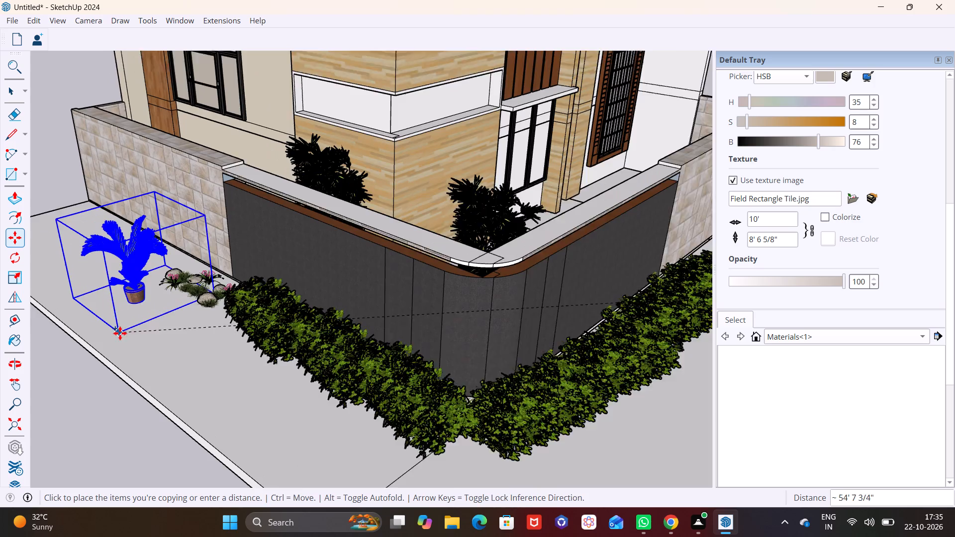
pyautogui.scroll(5, 120, 333)
pyautogui.click(140, 282)
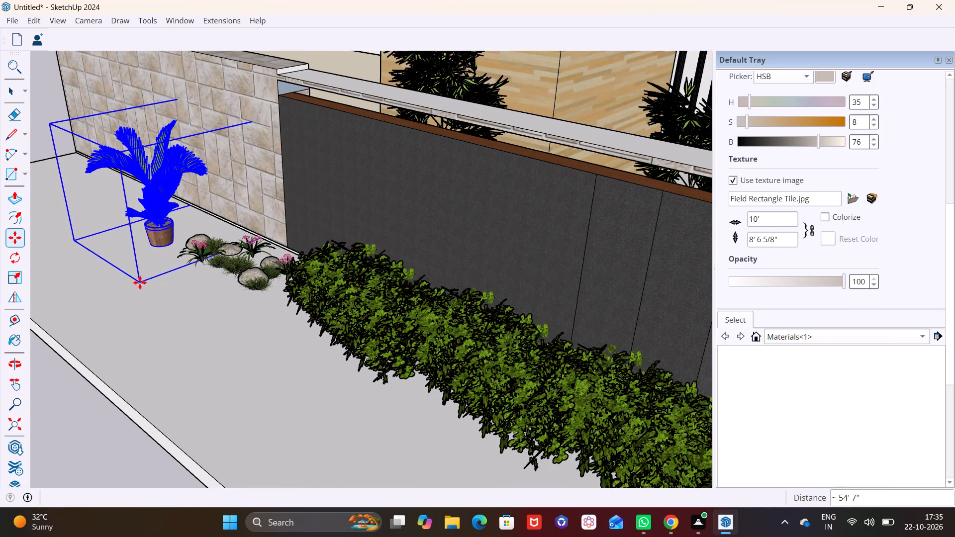
pyautogui.press('space')
pyautogui.click(209, 354)
# Scale the copied potted palm beside the flower-and-rock group uniformly to about 1.22.
pyautogui.scroll(-8, 250, 375)
pyautogui.moveTo(271, 388); pyautogui.dragTo(463, 374, button='middle')
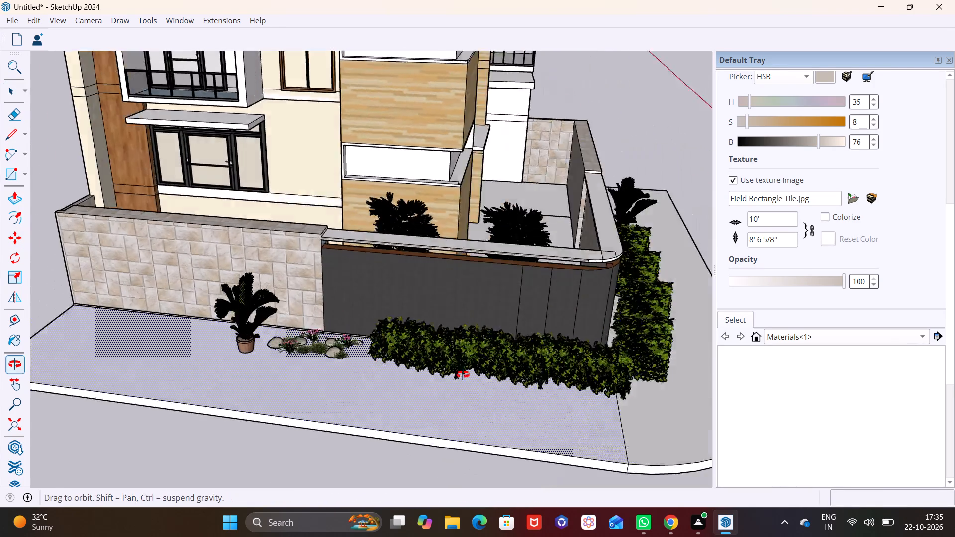
pyautogui.moveTo(463, 374); pyautogui.dragTo(488, 369, button='middle')
pyautogui.scroll(12, 282, 333)
pyautogui.click(283, 350)
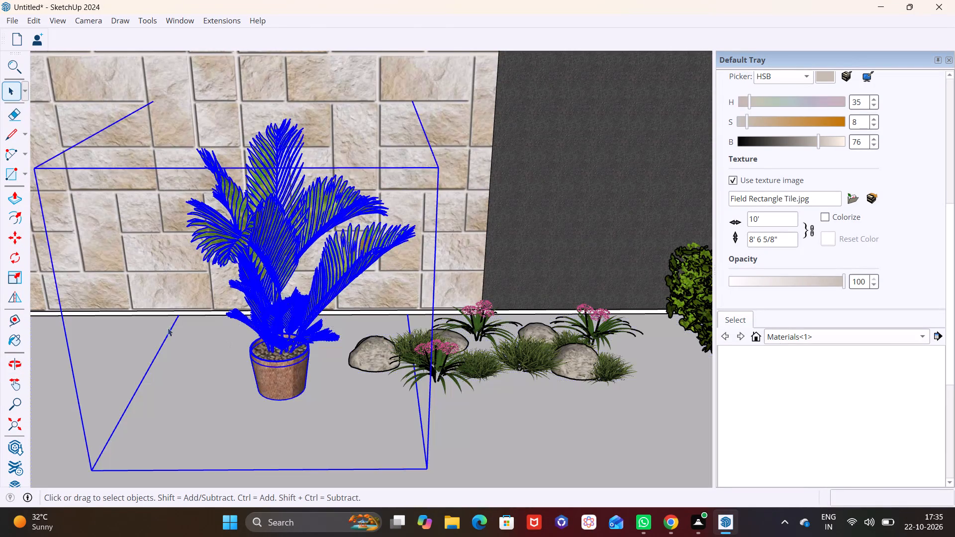
pyautogui.click(21, 271)
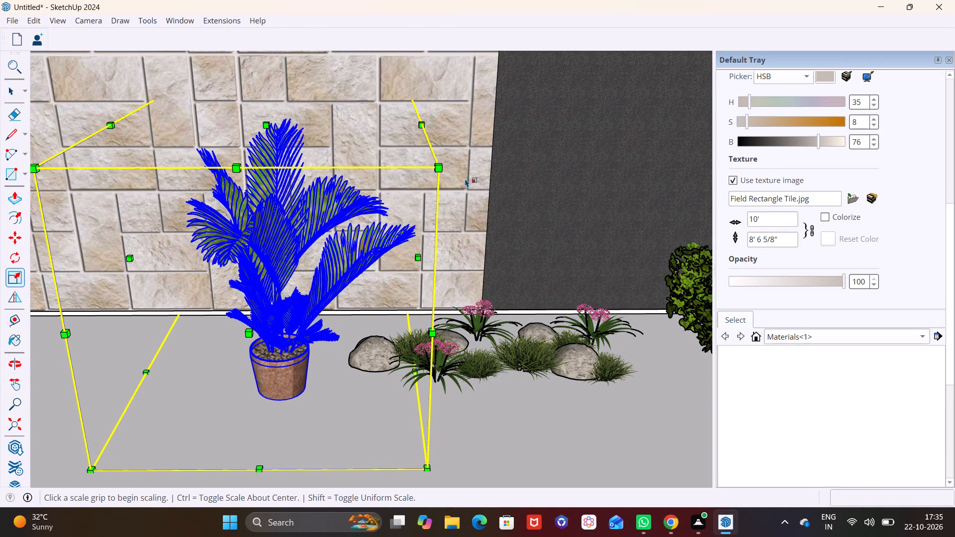
pyautogui.click(440, 169)
pyautogui.click(541, 69)
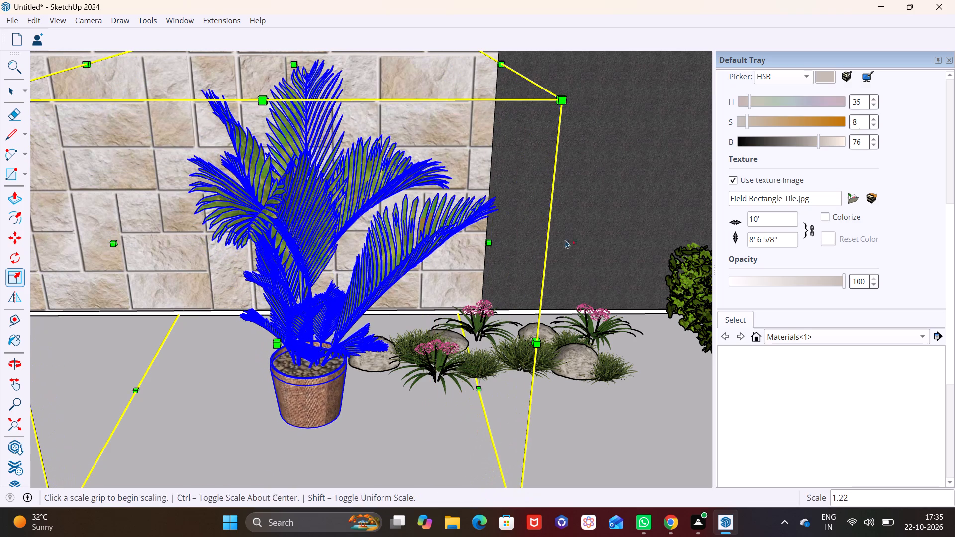
# Shift the enlarged potted palm up by about 2' 5" in front of the stone wall, then deselect it.
pyautogui.moveTo(563, 280); pyautogui.dragTo(313, 314, button='middle')
pyautogui.scroll(-4, 286, 331)
pyautogui.moveTo(307, 387); pyautogui.dragTo(598, 362, button='middle')
pyautogui.moveTo(307, 388); pyautogui.dragTo(351, 343, button='middle')
pyautogui.moveTo(433, 434); pyautogui.dragTo(332, 474, button='middle')
pyautogui.press('m')
pyautogui.moveTo(209, 376); pyautogui.dragTo(211, 367)
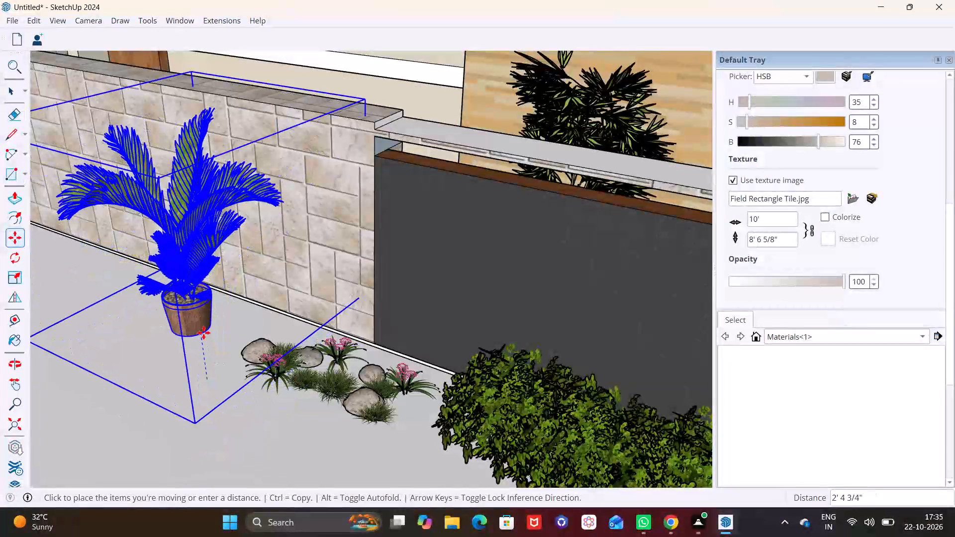
pyautogui.click(198, 332)
pyautogui.press('space')
pyautogui.moveTo(238, 418); pyautogui.dragTo(256, 420)
# Move the enlarged potted palm down to pavement level and slightly away from the flower-and-rock group, along the stone wall.
pyautogui.scroll(-5, 288, 437)
pyautogui.moveTo(353, 428); pyautogui.dragTo(441, 293, button='middle')
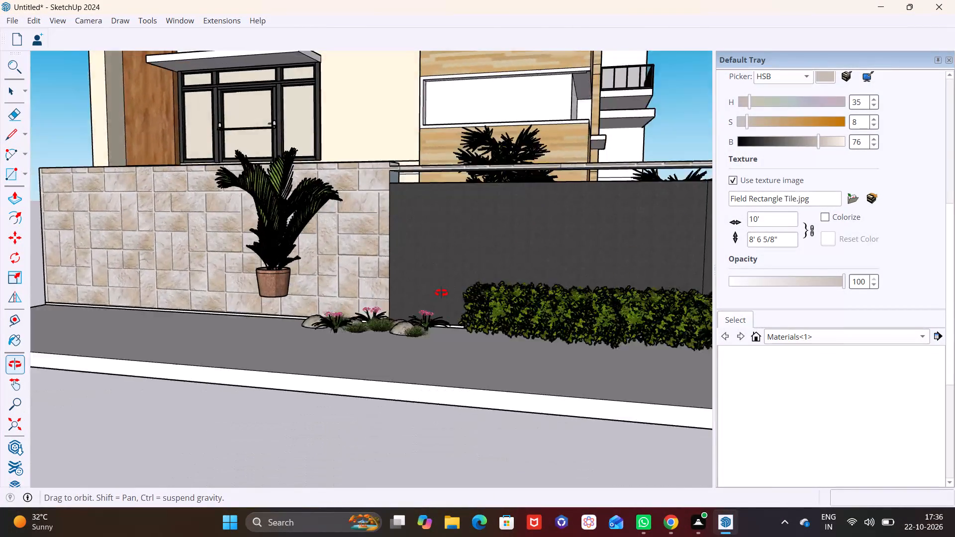
pyautogui.moveTo(441, 293); pyautogui.dragTo(447, 286, button='middle')
pyautogui.moveTo(355, 339); pyautogui.dragTo(443, 356, button='middle')
pyautogui.click(424, 261)
pyautogui.press('m')
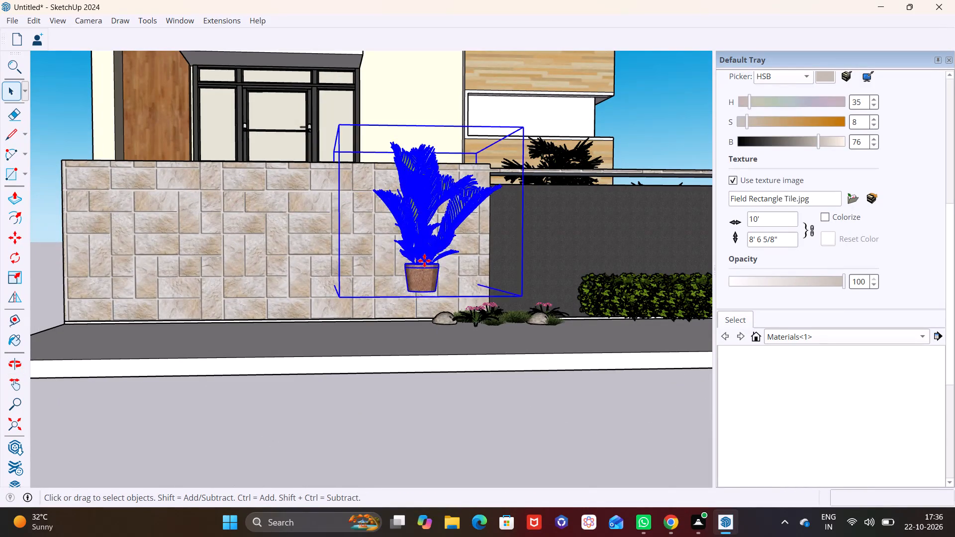
pyautogui.click(456, 161)
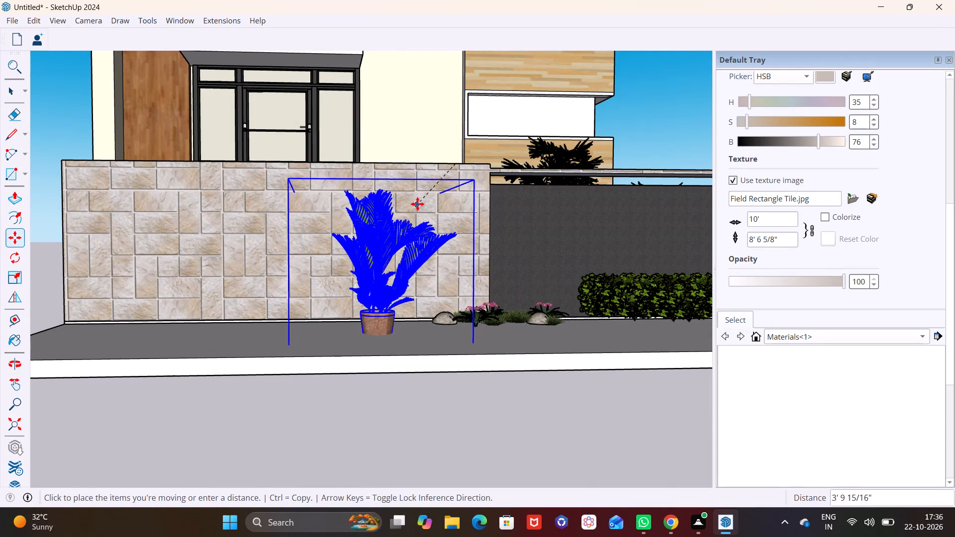
pyautogui.click(417, 199)
pyautogui.press('space')
pyautogui.click(563, 328)
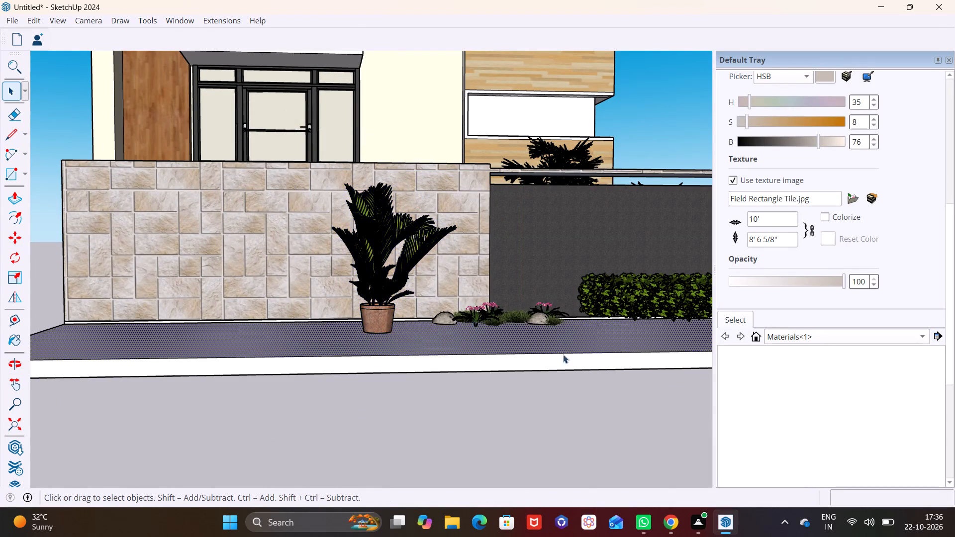
# Examine the whole house exterior and the planting around the corner boundary wall from several angles.
pyautogui.scroll(-8, 572, 373)
pyautogui.moveTo(569, 378); pyautogui.dragTo(280, 443, button='middle')
pyautogui.scroll(-8, 330, 402)
pyautogui.keyDown('shift'); pyautogui.moveTo(353, 411); pyautogui.dragTo(342, 403, button='middle'); pyautogui.keyUp('shift')
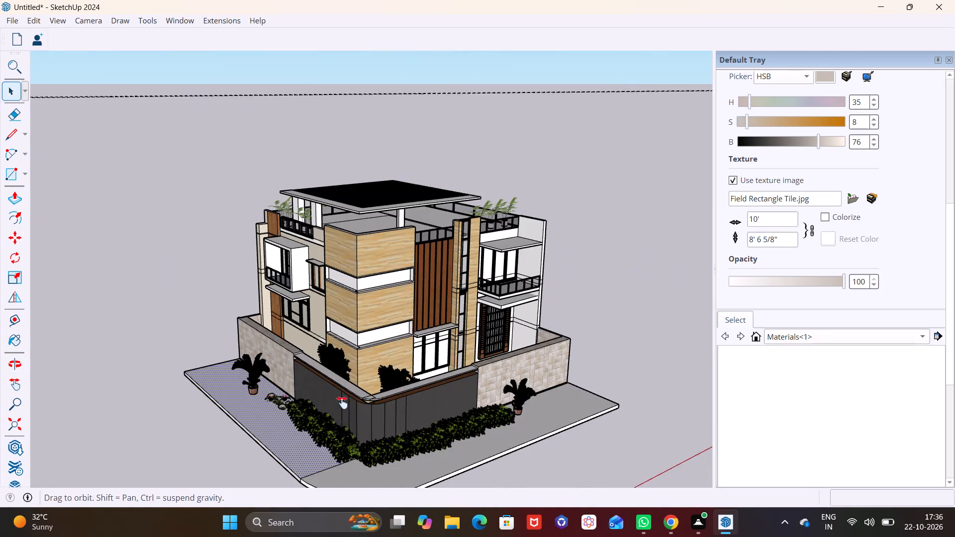
pyautogui.keyDown('shift'); pyautogui.moveTo(342, 403); pyautogui.dragTo(315, 299, button='middle'); pyautogui.keyUp('shift')
pyautogui.scroll(3, 312, 304)
pyautogui.moveTo(325, 340); pyautogui.dragTo(392, 325, button='middle')
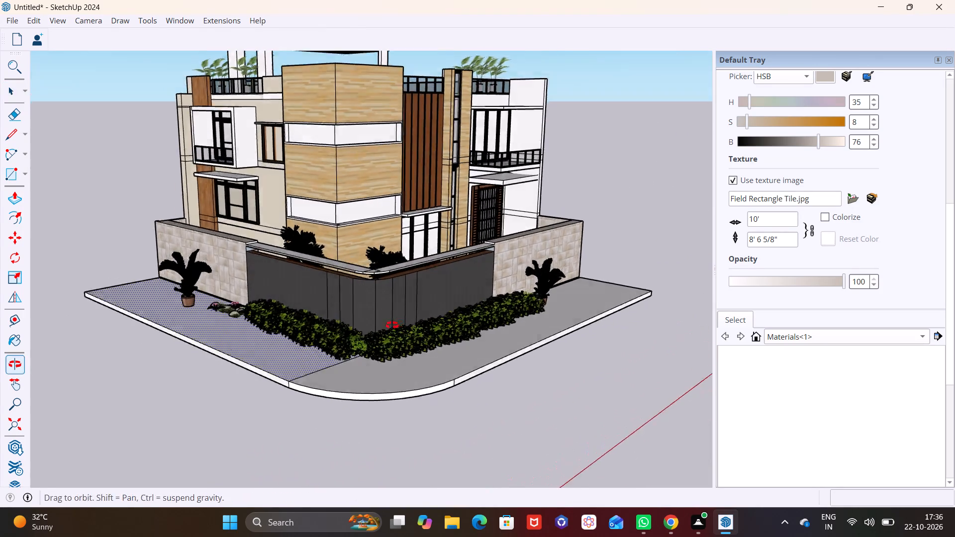
pyautogui.moveTo(392, 325); pyautogui.dragTo(433, 308, button='middle')
pyautogui.scroll(-2, 405, 329)
pyautogui.keyDown('shift'); pyautogui.moveTo(411, 333); pyautogui.dragTo(460, 395, button='middle'); pyautogui.keyUp('shift')
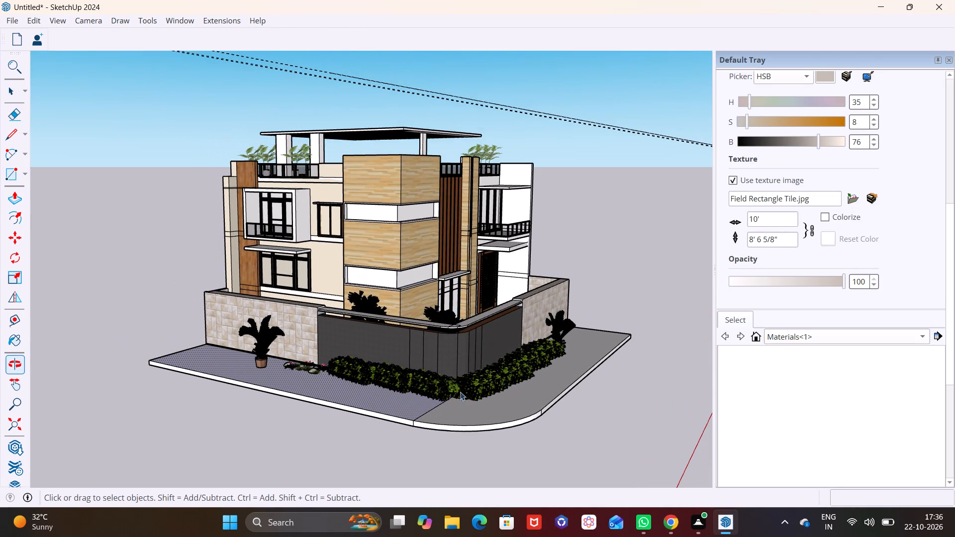
pyautogui.moveTo(436, 348); pyautogui.dragTo(425, 363, button='middle')
pyautogui.moveTo(459, 359); pyautogui.dragTo(455, 359, button='middle')
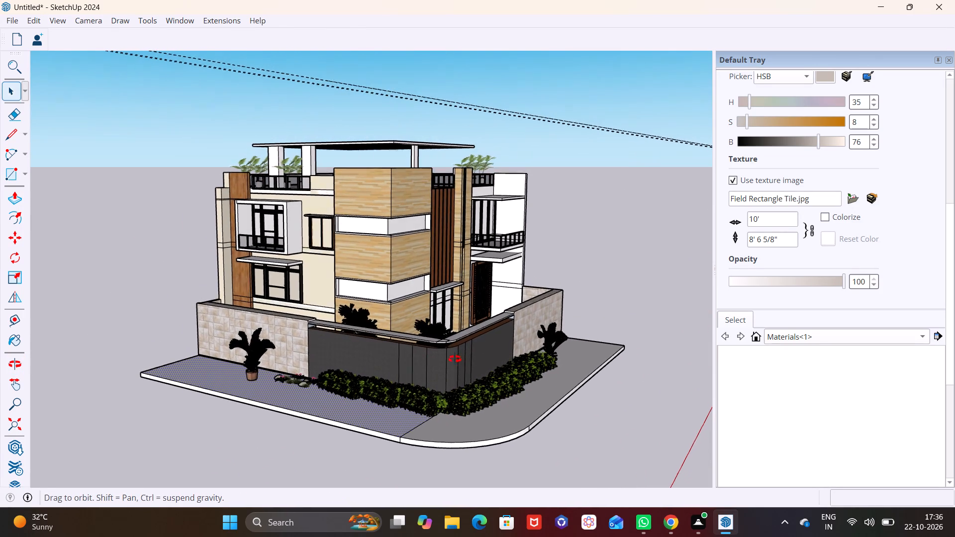
pyautogui.moveTo(455, 359); pyautogui.dragTo(369, 366, button='middle')
pyautogui.keyDown('shift'); pyautogui.moveTo(381, 332); pyautogui.dragTo(414, 371, button='middle'); pyautogui.keyUp('shift')
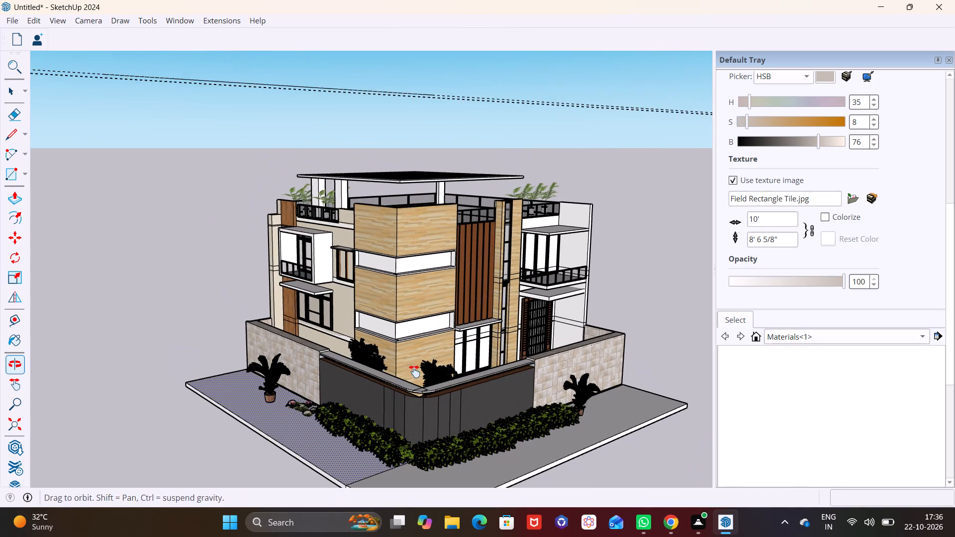
pyautogui.keyDown('shift'); pyautogui.moveTo(414, 371); pyautogui.dragTo(415, 371, button='middle'); pyautogui.keyUp('shift')
# Draw a rectangle about 8" by 2' 11 3/8" between the upper and lower edges of the wood-clad tower's upper recessed band.
pyautogui.scroll(10, 445, 243)
pyautogui.moveTo(392, 265); pyautogui.dragTo(378, 226, button='middle')
pyautogui.scroll(2, 380, 227)
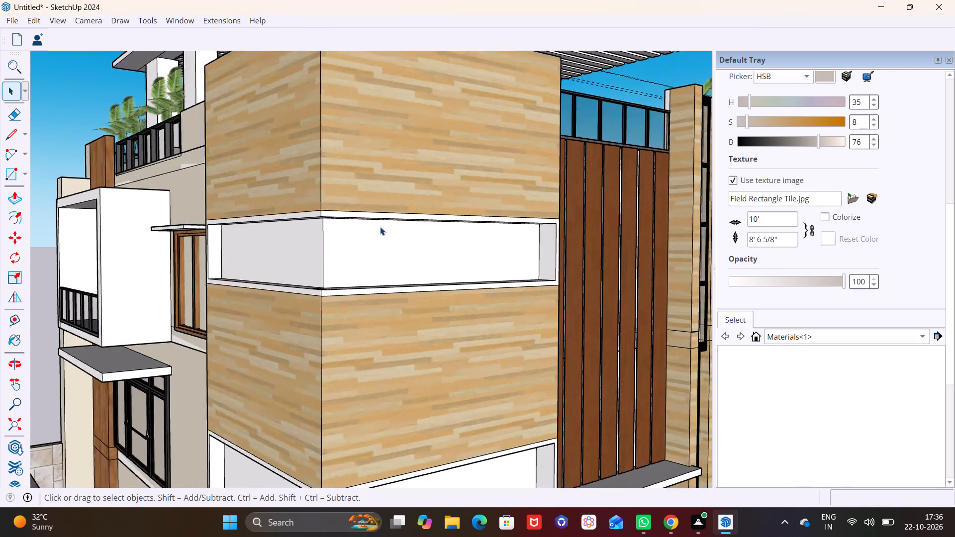
pyautogui.scroll(3, 380, 227)
pyautogui.click(27, 173)
pyautogui.click(36, 185)
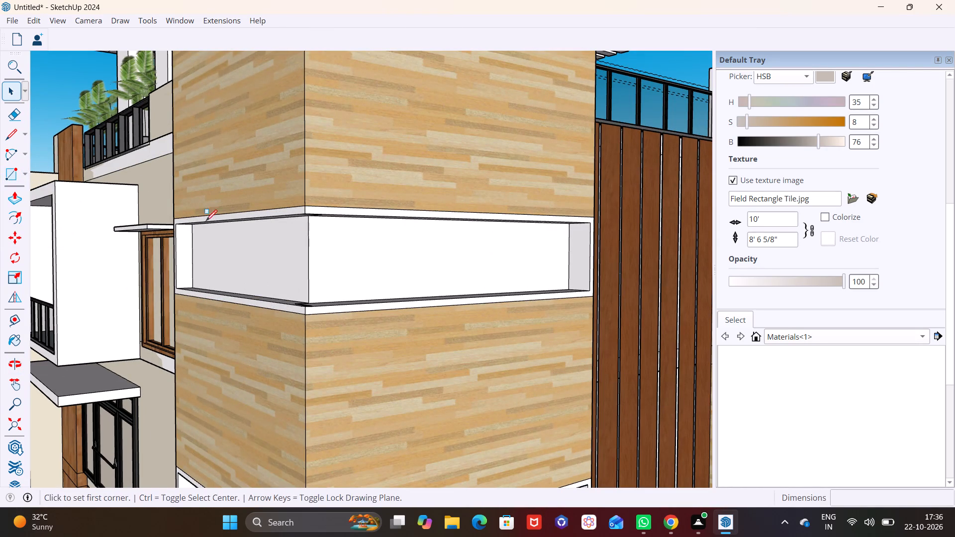
pyautogui.moveTo(467, 241); pyautogui.dragTo(447, 190, button='middle')
pyautogui.scroll(1, 440, 186)
pyautogui.click(432, 173)
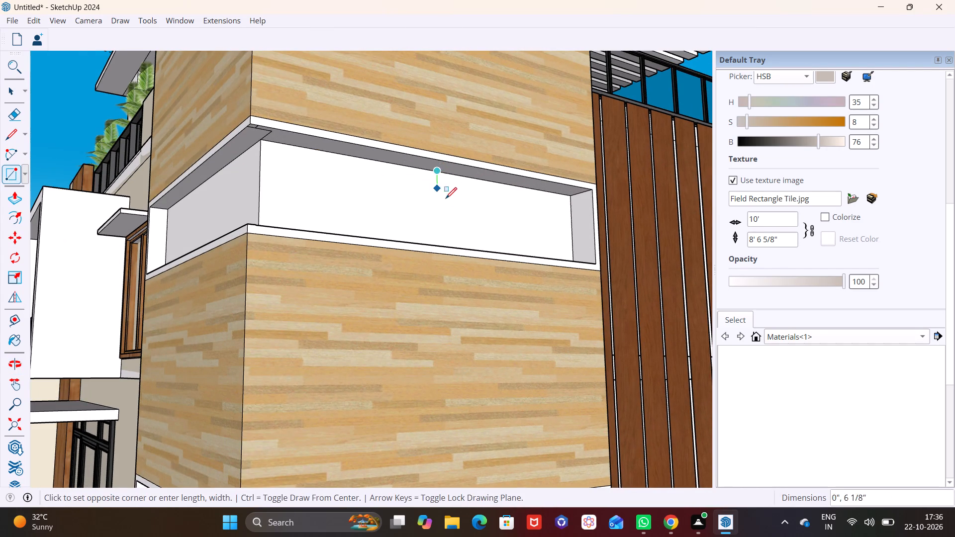
pyautogui.moveTo(449, 202); pyautogui.dragTo(433, 268, button='middle')
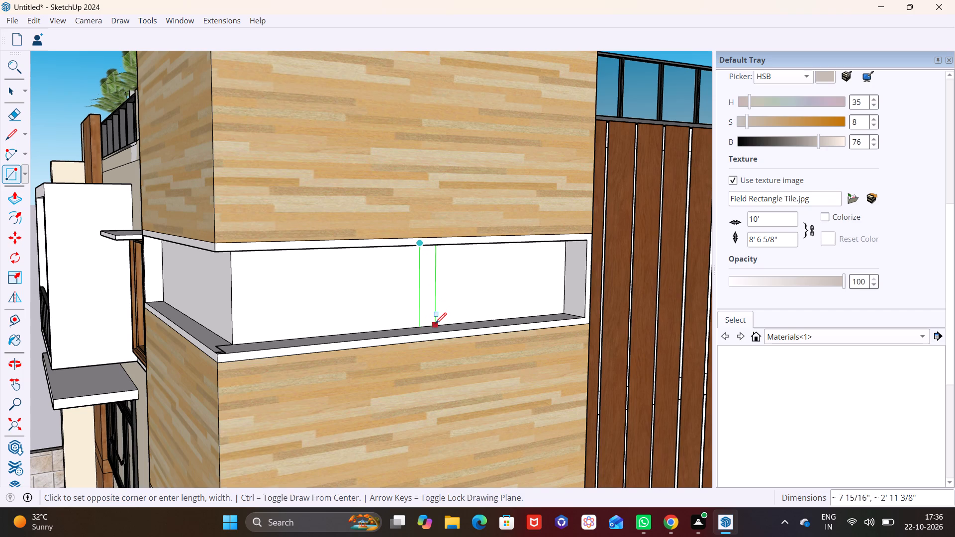
pyautogui.click(435, 324)
# Draw a vertical rectangle about 11" wide between the upper and lower edges of the tower's upper recessed band, on the brown-framed-window side.
pyautogui.scroll(-2, 331, 302)
pyautogui.scroll(-1, 288, 302)
pyautogui.moveTo(288, 302); pyautogui.dragTo(523, 302, button='middle')
pyautogui.moveTo(445, 268); pyautogui.dragTo(456, 199, button='middle')
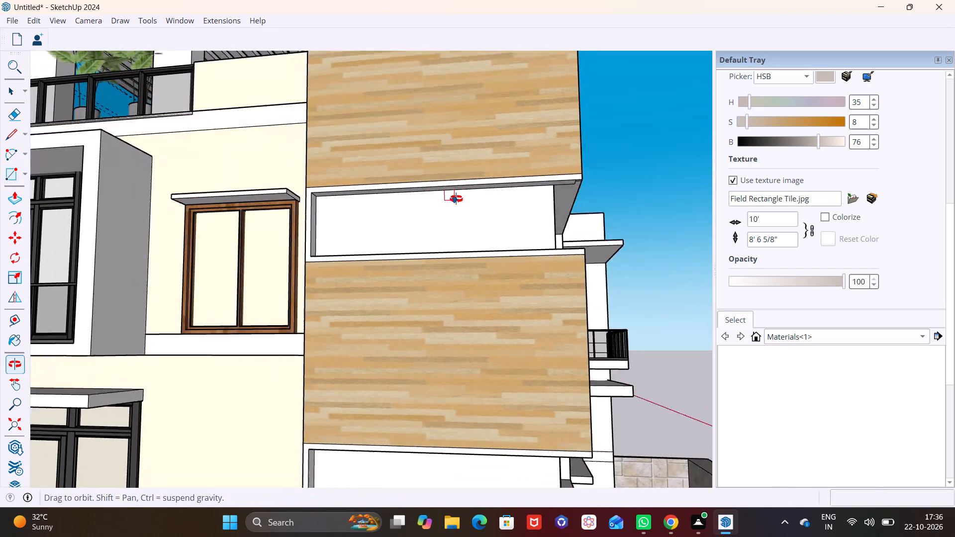
pyautogui.moveTo(456, 199); pyautogui.dragTo(456, 197, button='middle')
pyautogui.click(417, 178)
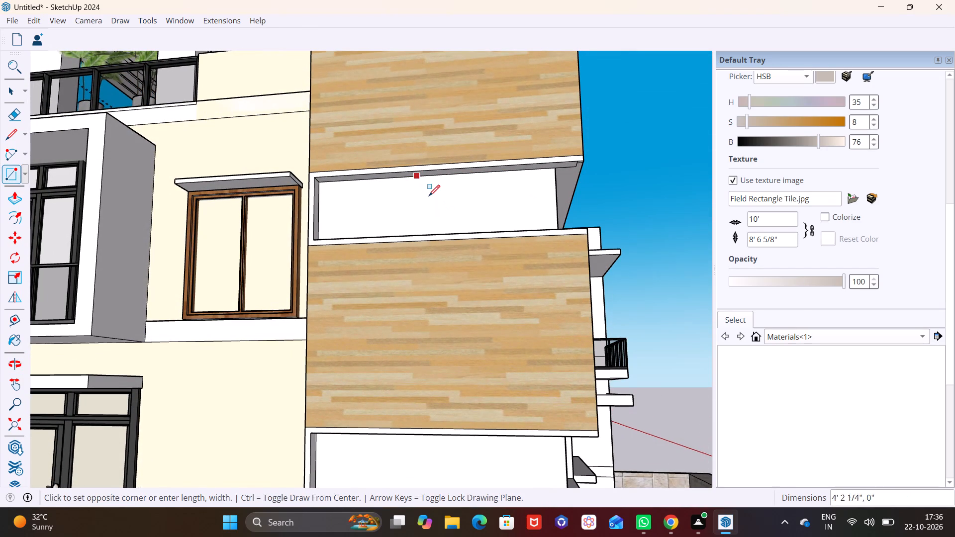
pyautogui.moveTo(429, 196); pyautogui.dragTo(410, 271, button='middle')
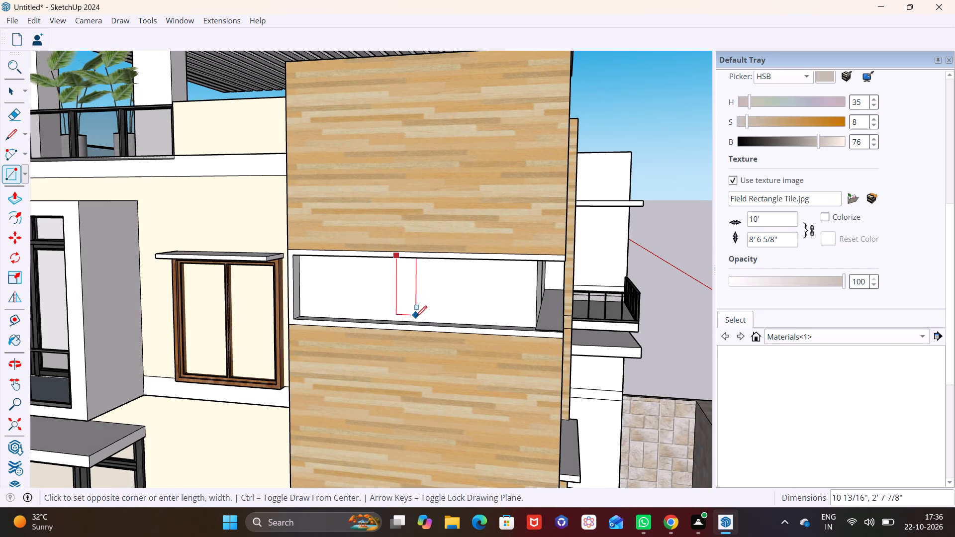
pyautogui.click(416, 320)
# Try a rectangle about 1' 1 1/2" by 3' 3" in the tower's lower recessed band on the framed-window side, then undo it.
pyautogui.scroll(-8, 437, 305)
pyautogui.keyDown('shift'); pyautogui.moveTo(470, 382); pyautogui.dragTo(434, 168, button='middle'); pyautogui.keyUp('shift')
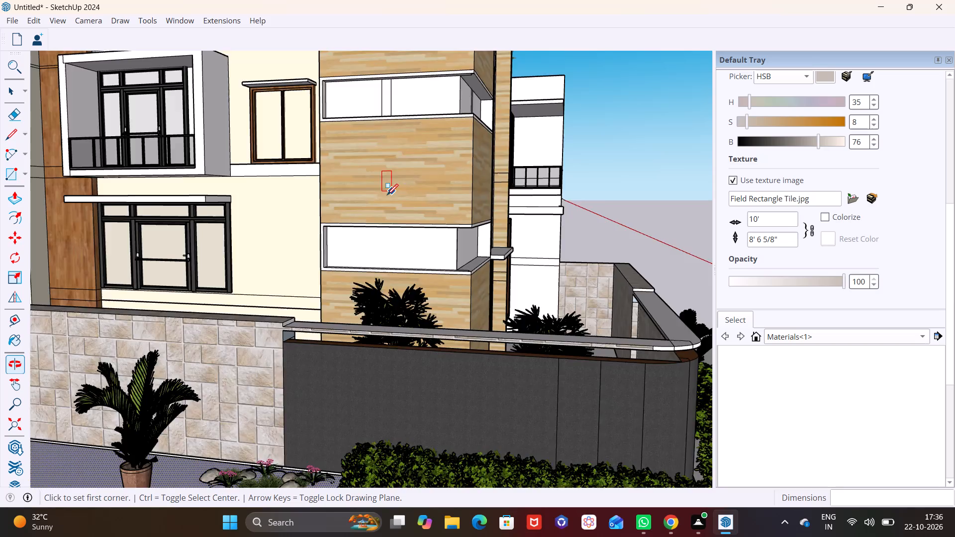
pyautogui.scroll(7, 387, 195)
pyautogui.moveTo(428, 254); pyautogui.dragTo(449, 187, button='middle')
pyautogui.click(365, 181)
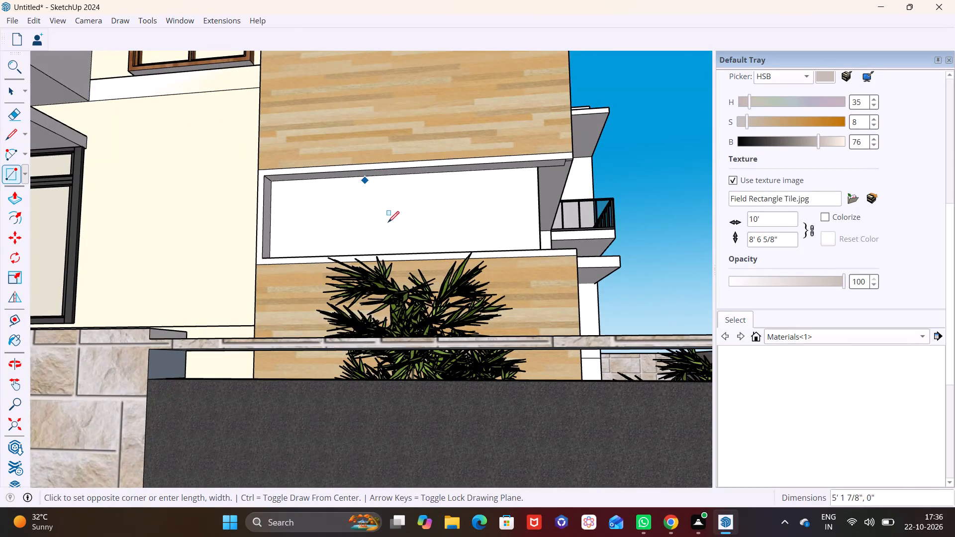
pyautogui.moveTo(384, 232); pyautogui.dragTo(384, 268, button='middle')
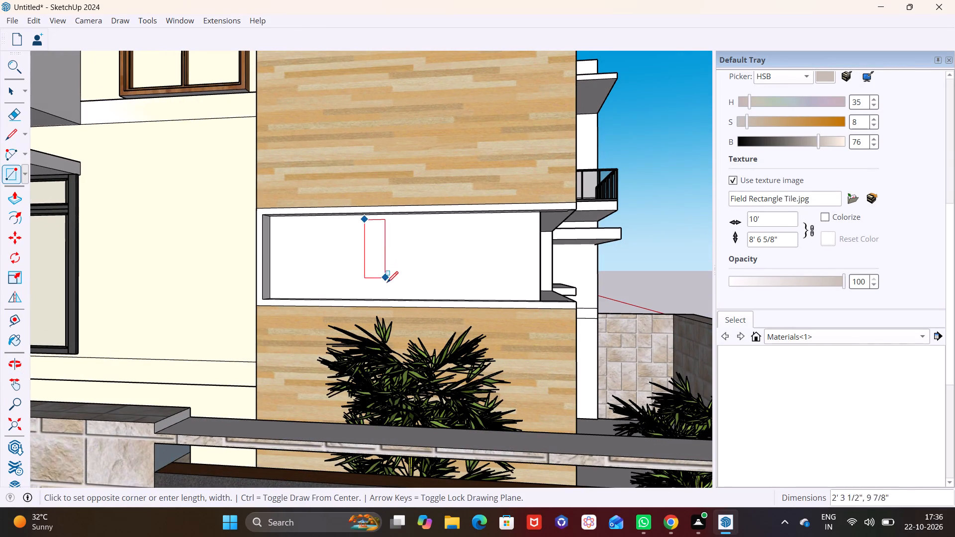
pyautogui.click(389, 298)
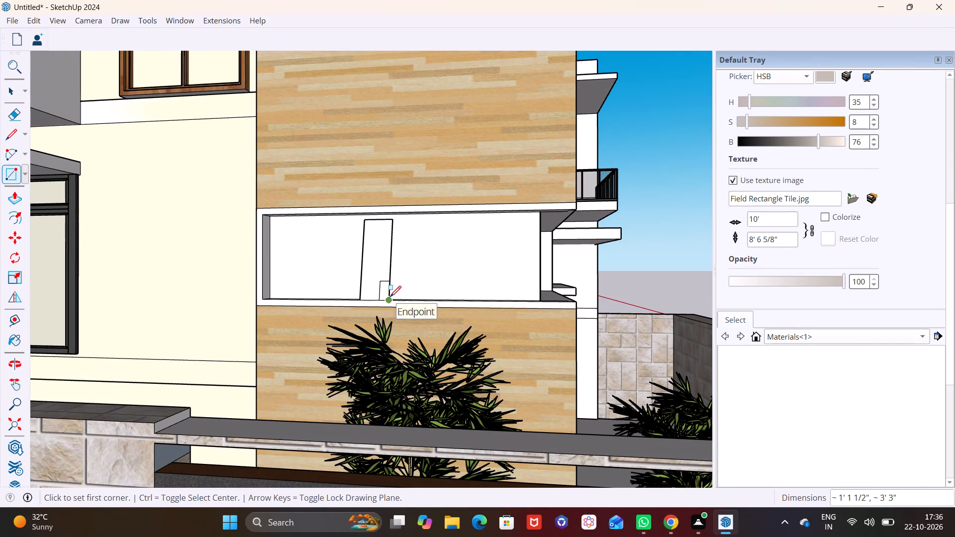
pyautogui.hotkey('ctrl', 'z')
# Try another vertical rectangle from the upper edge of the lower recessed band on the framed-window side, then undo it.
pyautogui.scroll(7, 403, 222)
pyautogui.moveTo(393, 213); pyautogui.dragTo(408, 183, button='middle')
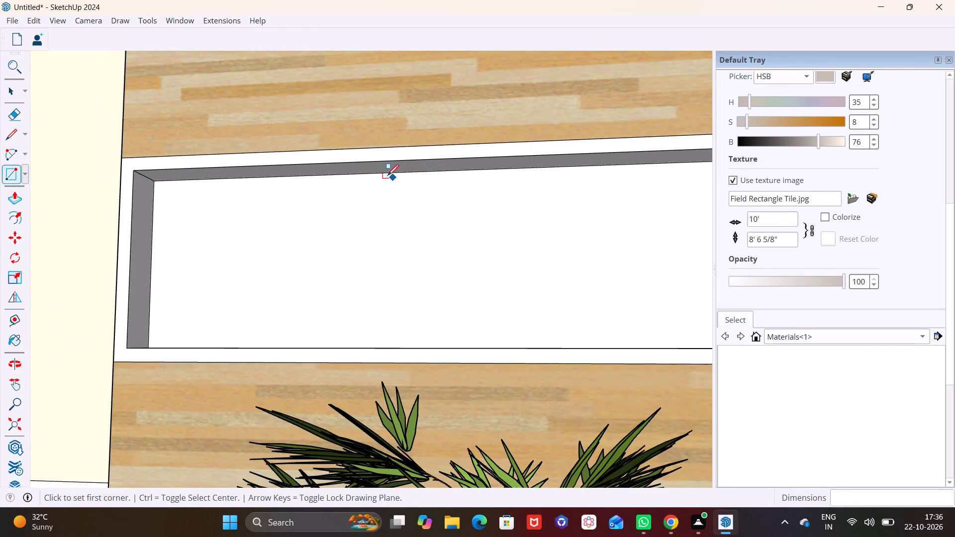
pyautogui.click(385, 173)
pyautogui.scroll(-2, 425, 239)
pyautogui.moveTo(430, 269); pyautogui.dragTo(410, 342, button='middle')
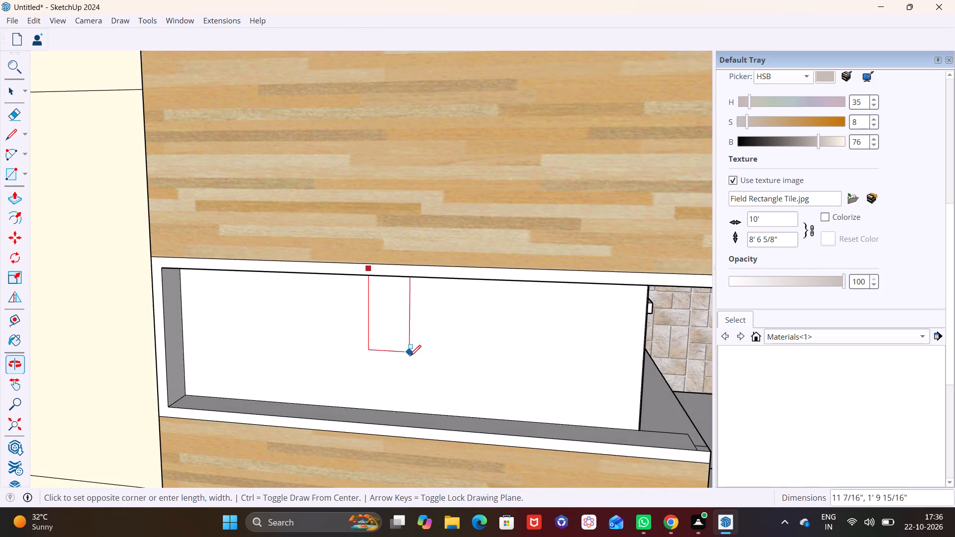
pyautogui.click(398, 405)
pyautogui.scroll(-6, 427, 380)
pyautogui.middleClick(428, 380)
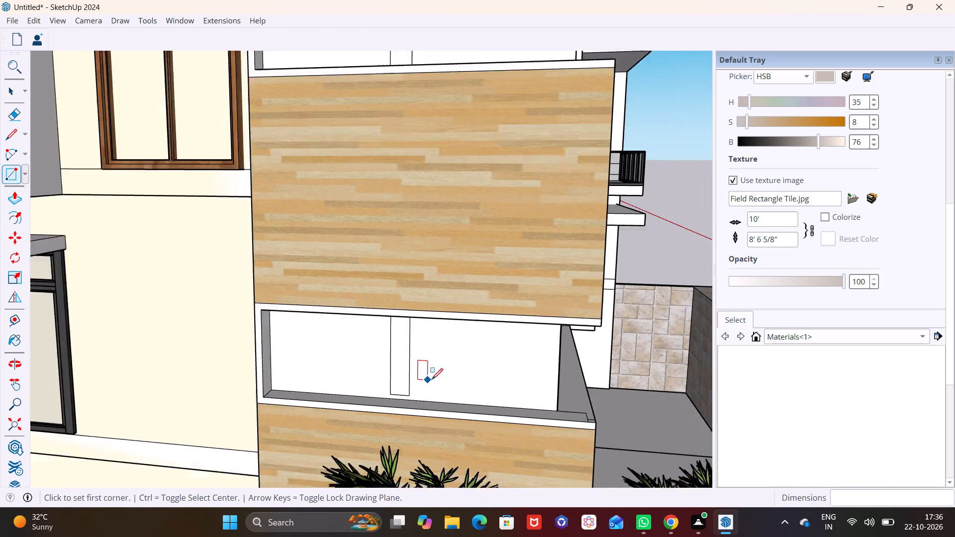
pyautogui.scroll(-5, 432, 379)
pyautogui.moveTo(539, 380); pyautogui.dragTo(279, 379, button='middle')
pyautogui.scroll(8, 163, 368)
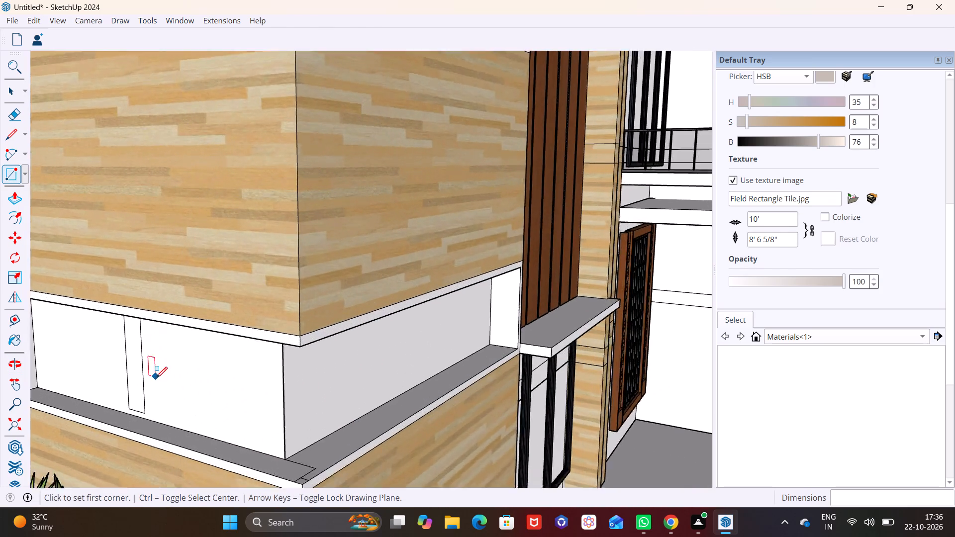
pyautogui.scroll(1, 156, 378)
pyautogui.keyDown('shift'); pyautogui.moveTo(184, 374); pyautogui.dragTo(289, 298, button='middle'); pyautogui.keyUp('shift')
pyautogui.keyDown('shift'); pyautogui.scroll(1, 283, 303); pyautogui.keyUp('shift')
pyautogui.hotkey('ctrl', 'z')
# Draw a vertical rectangle about 9 1/2" by 3' 2" across the height of the lower recessed band on the framed-window side.
pyautogui.moveTo(286, 313); pyautogui.dragTo(436, 231, button='middle')
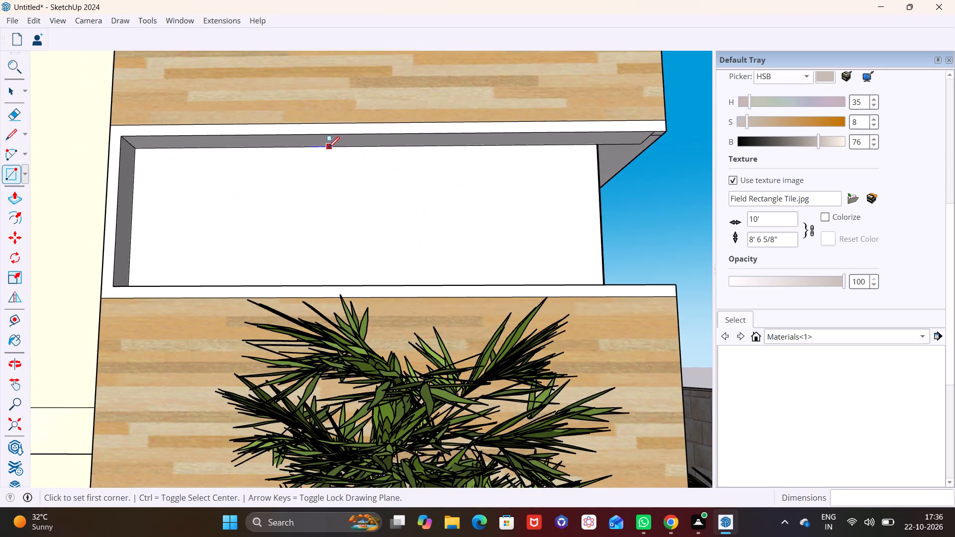
pyautogui.click(328, 148)
pyautogui.scroll(-2, 364, 235)
pyautogui.moveTo(365, 237); pyautogui.dragTo(308, 304, button='middle')
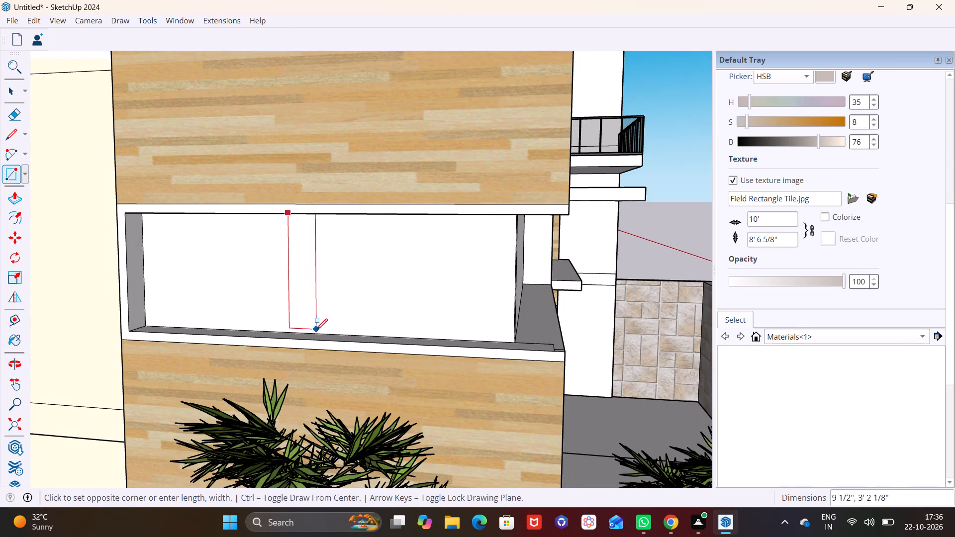
pyautogui.click(317, 331)
# Draw a vertical rectangle about 9 1/2" wide across the height of the lower recessed band on the tower's slatted-wood side.
pyautogui.scroll(-7, 351, 318)
pyautogui.moveTo(500, 274); pyautogui.dragTo(309, 260, button='middle')
pyautogui.scroll(1, 308, 252)
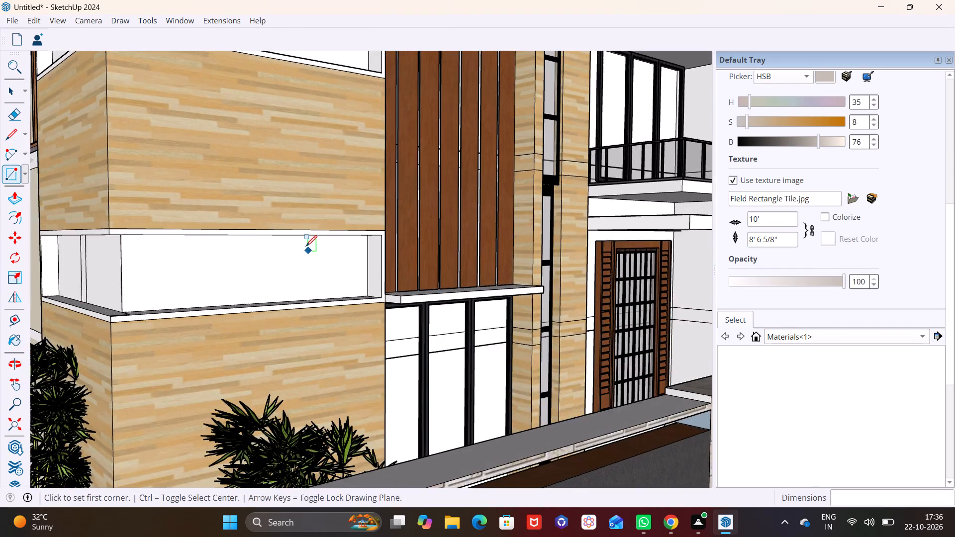
pyautogui.scroll(2, 306, 246)
pyautogui.moveTo(252, 234); pyautogui.dragTo(245, 166, button='middle')
pyautogui.moveTo(246, 169); pyautogui.dragTo(205, 199, button='middle')
pyautogui.scroll(5, 204, 225)
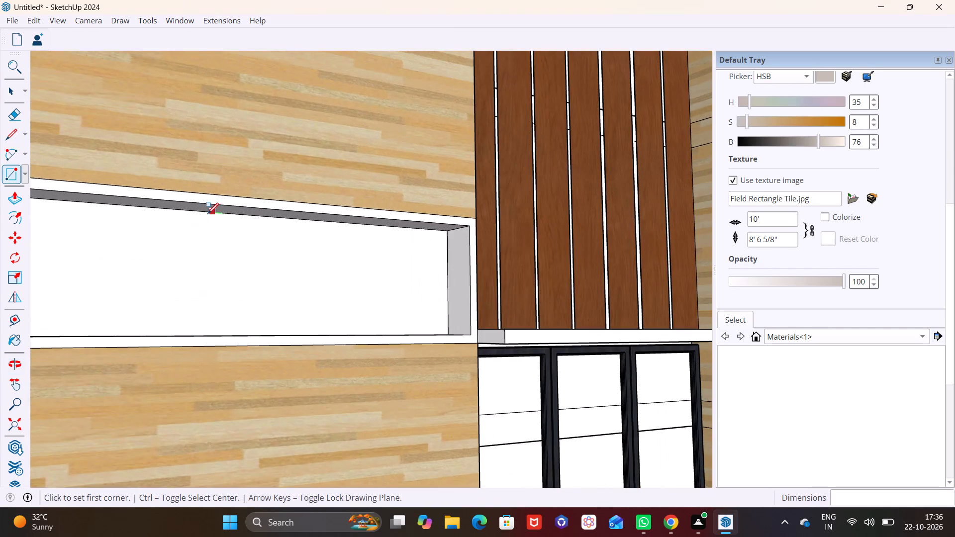
pyautogui.click(196, 214)
pyautogui.moveTo(223, 317); pyautogui.dragTo(230, 379, button='middle')
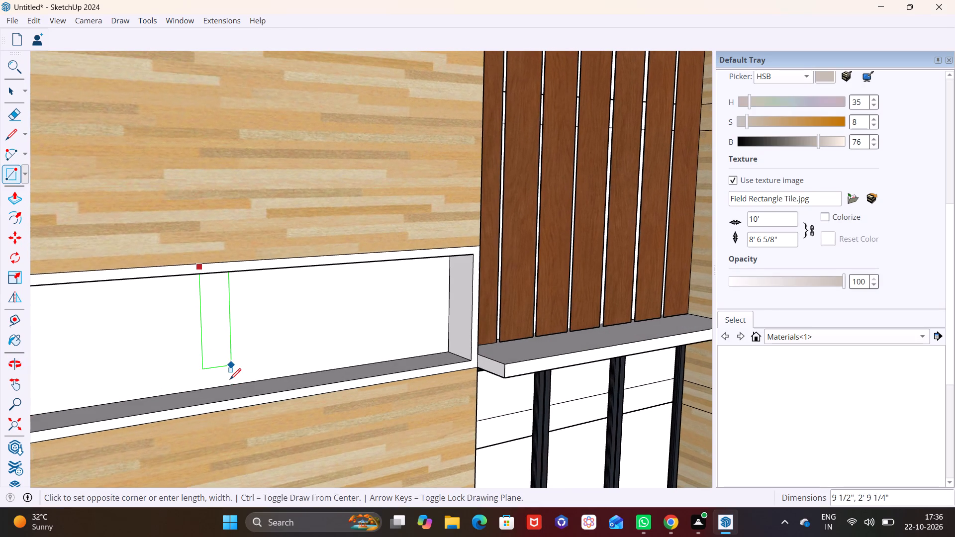
pyautogui.click(230, 383)
# Paint the four vertical strips in the tower's upper and lower recessed bands with black Color M09.
pyautogui.scroll(-13, 247, 334)
pyautogui.moveTo(267, 339); pyautogui.dragTo(354, 337, button='middle')
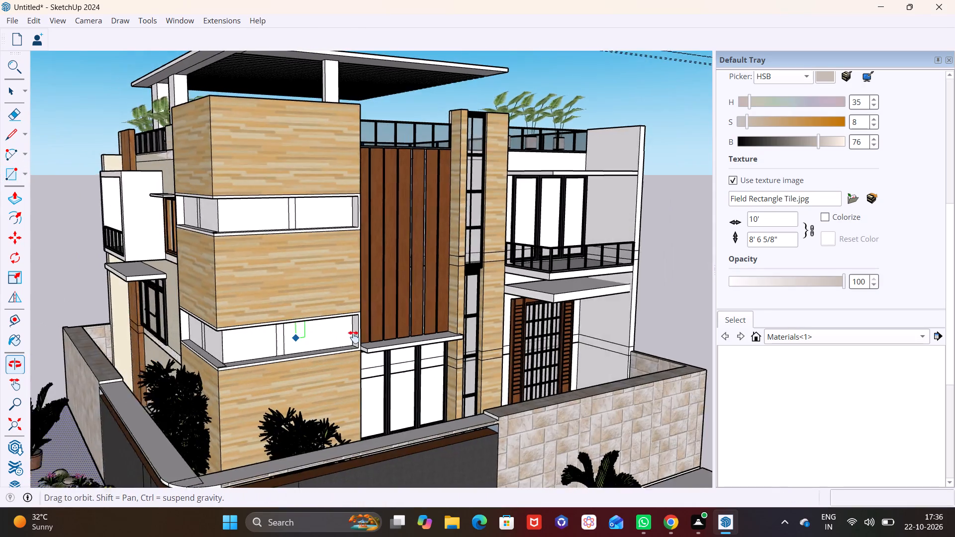
pyautogui.moveTo(354, 337); pyautogui.dragTo(449, 329, button='middle')
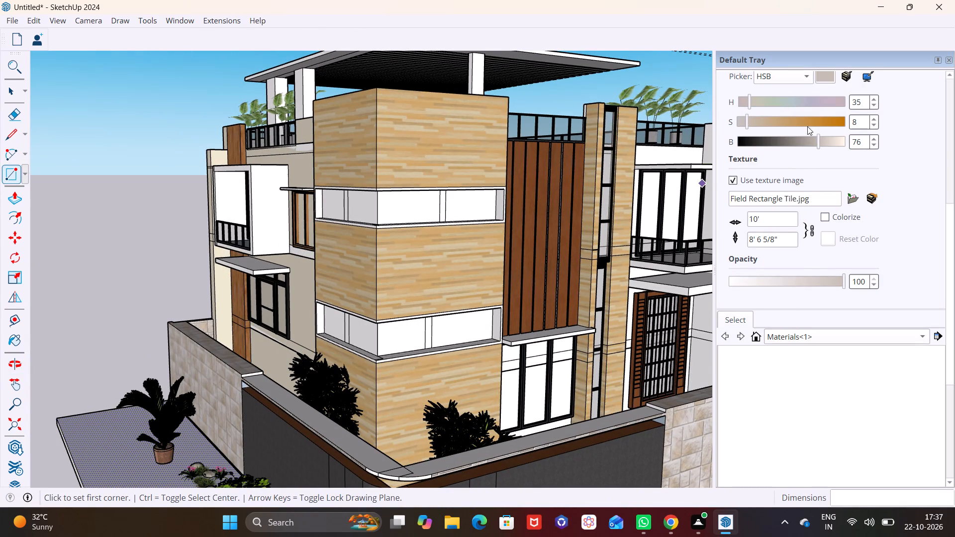
pyautogui.scroll(6, 802, 170)
pyautogui.click(806, 195)
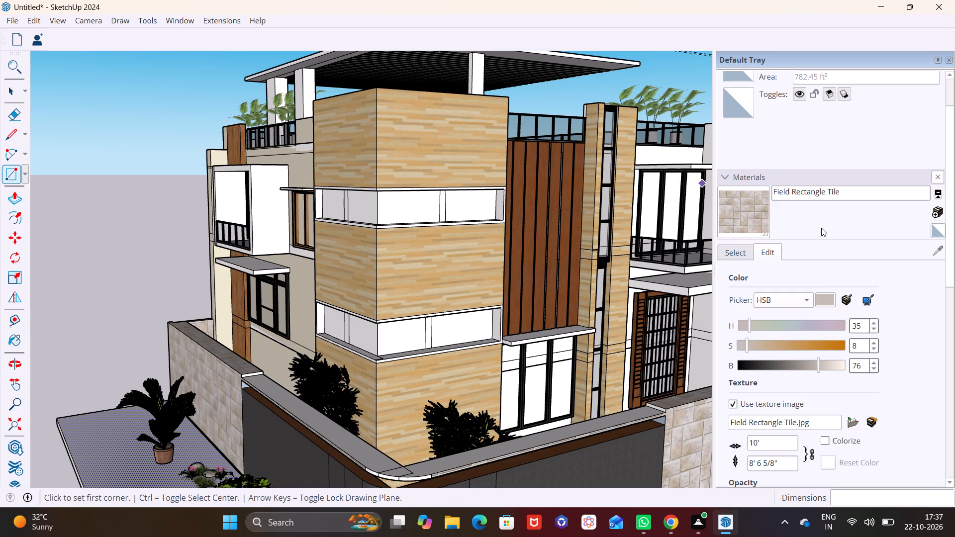
pyautogui.click(736, 254)
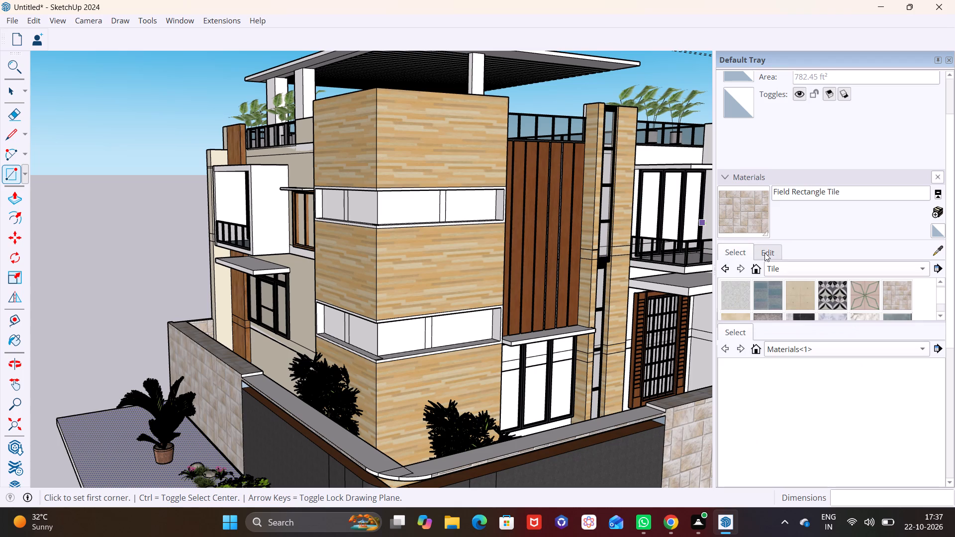
pyautogui.click(797, 268)
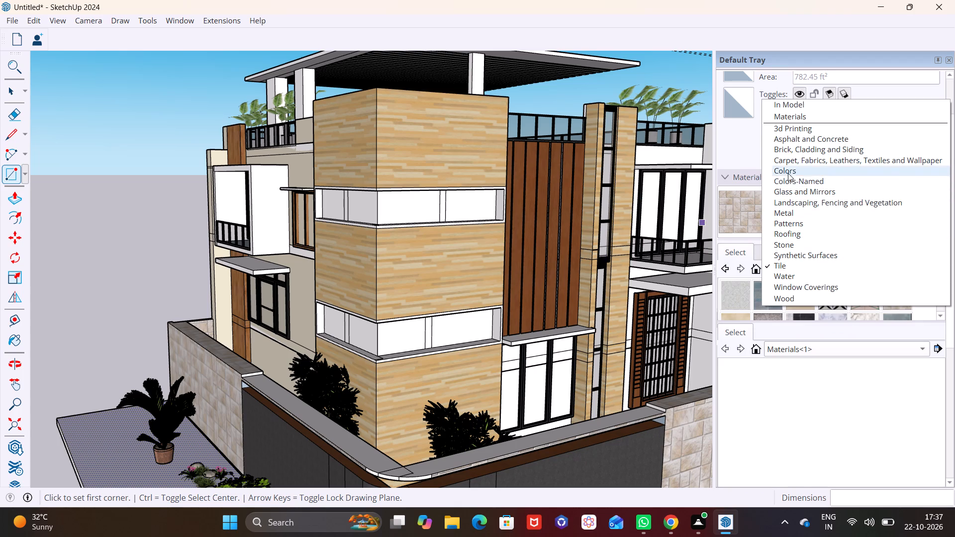
pyautogui.click(788, 173)
pyautogui.scroll(-11, 820, 286)
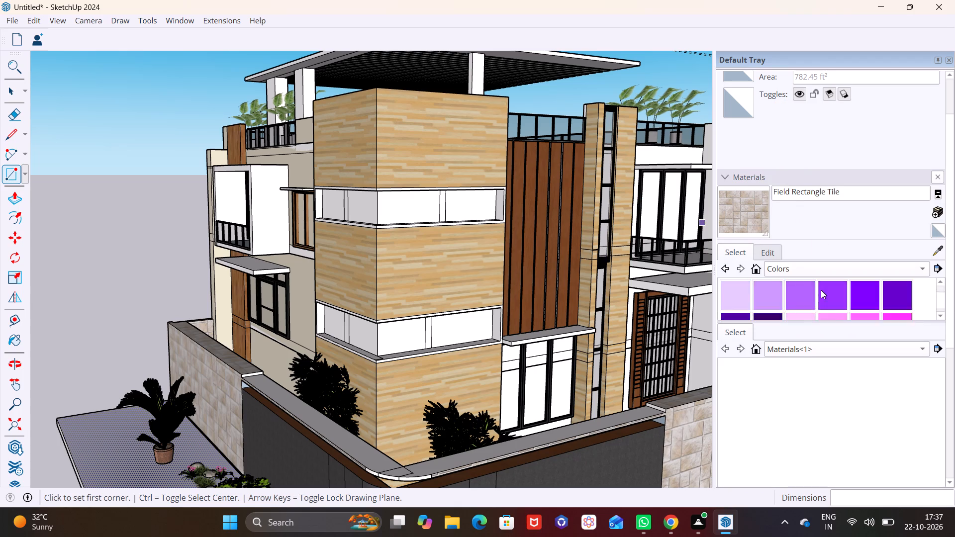
pyautogui.scroll(-9, 821, 290)
pyautogui.click(826, 293)
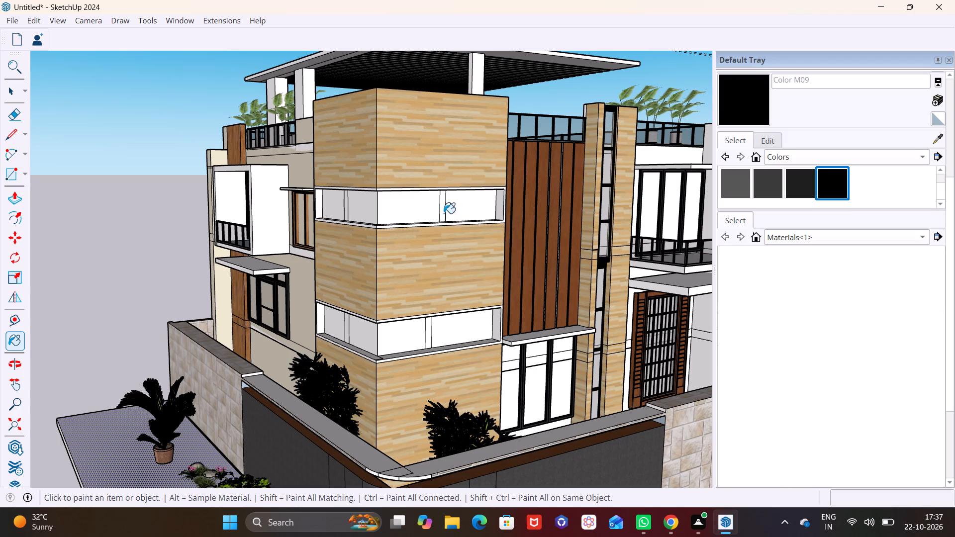
pyautogui.click(444, 213)
pyautogui.click(427, 339)
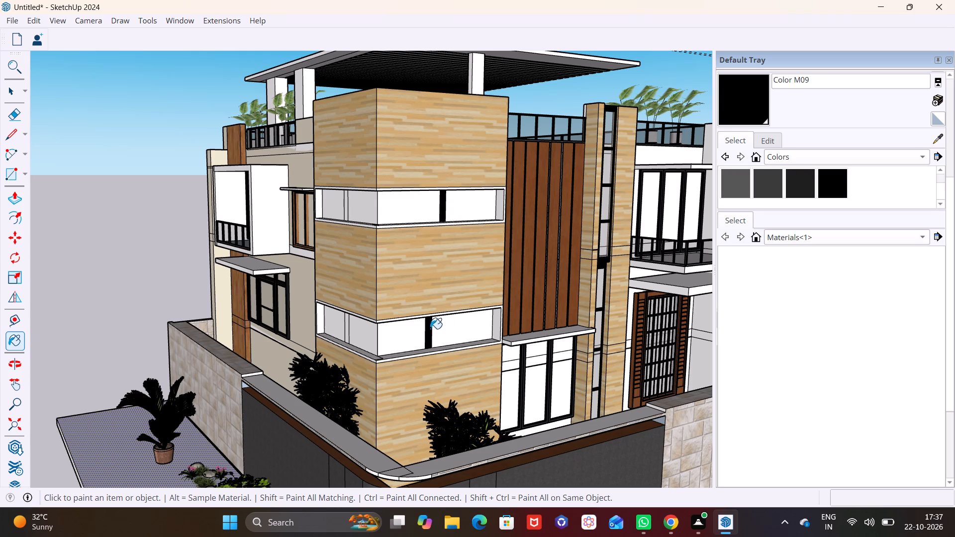
pyautogui.click(345, 211)
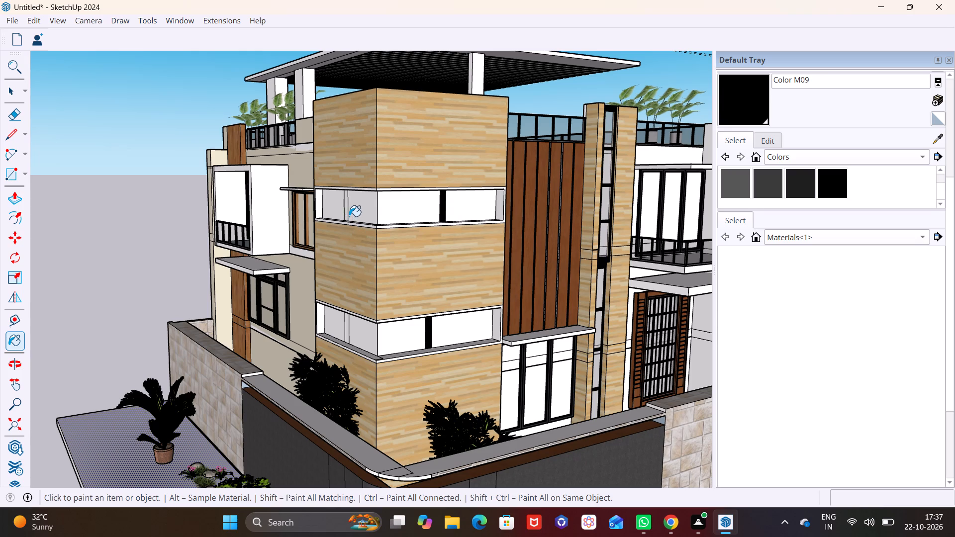
pyautogui.click(347, 215)
pyautogui.click(347, 326)
# Examine the whole house exterior and the tower's banded windows from several distances and angles.
pyautogui.scroll(-8, 395, 307)
pyautogui.press('space')
pyautogui.click(650, 291)
pyautogui.scroll(-2, 621, 295)
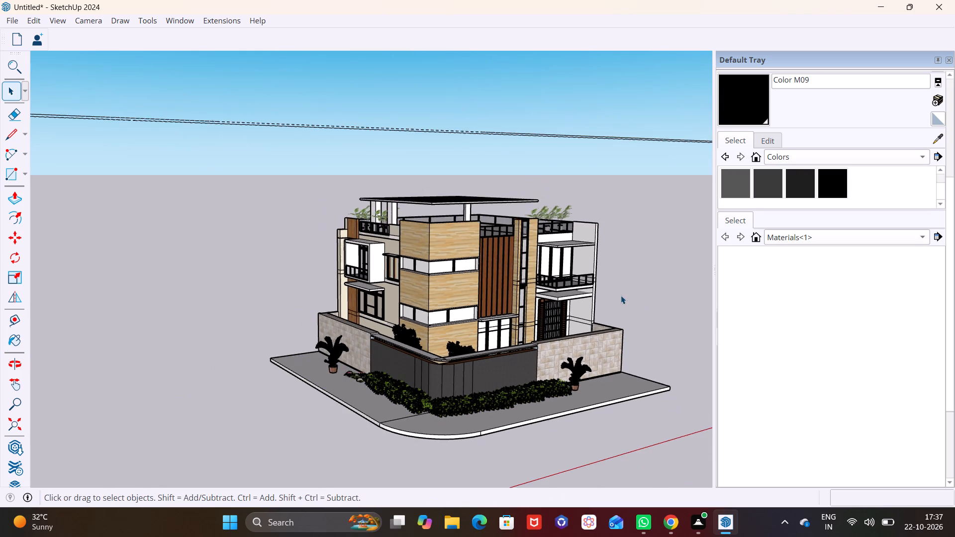
pyautogui.moveTo(595, 295); pyautogui.dragTo(595, 258, button='middle')
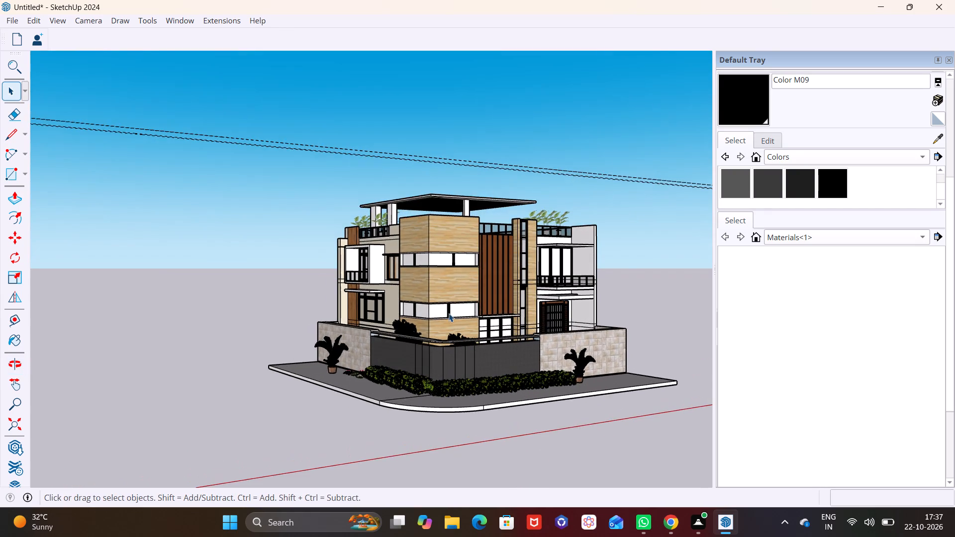
pyautogui.scroll(7, 449, 313)
pyautogui.keyDown('shift'); pyautogui.moveTo(461, 266); pyautogui.dragTo(453, 217, button='middle'); pyautogui.keyUp('shift')
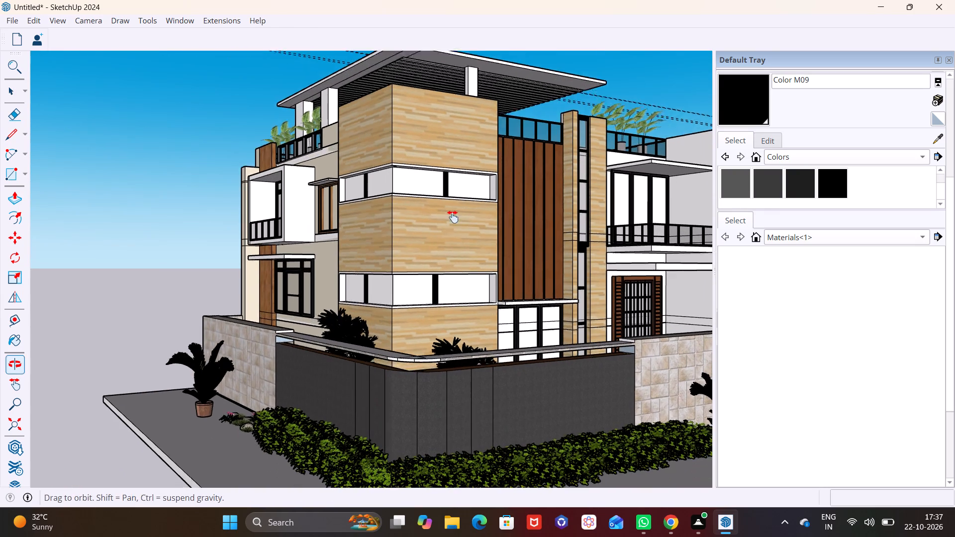
pyautogui.keyDown('shift'); pyautogui.moveTo(453, 217); pyautogui.dragTo(453, 208, button='middle'); pyautogui.keyUp('shift')
pyautogui.moveTo(424, 233); pyautogui.dragTo(408, 255, button='middle')
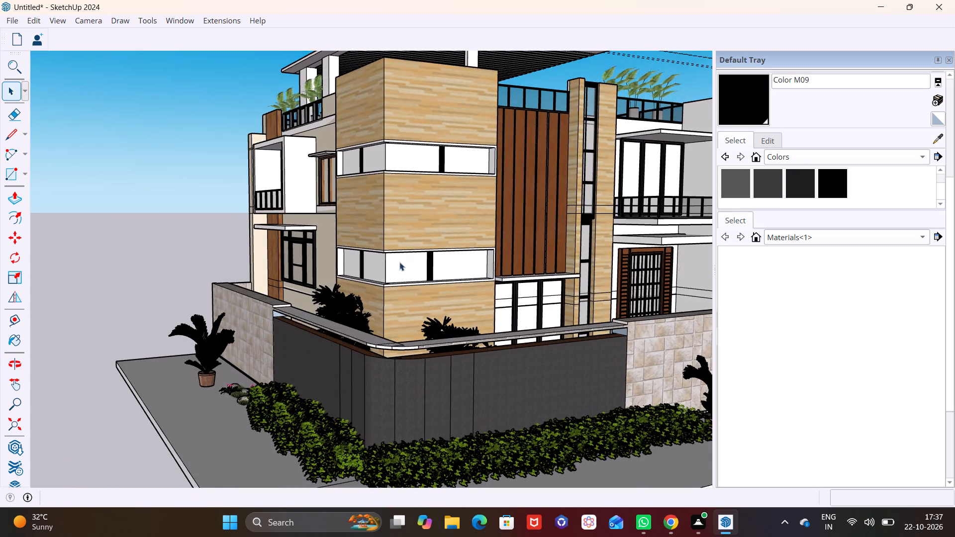
# Paint the lower band's pane between the tower corner and the black strip, on the slatted-wood side, with Mirror 02.
pyautogui.scroll(9, 395, 264)
pyautogui.moveTo(413, 260); pyautogui.dragTo(408, 278, button='middle')
pyautogui.click(402, 280)
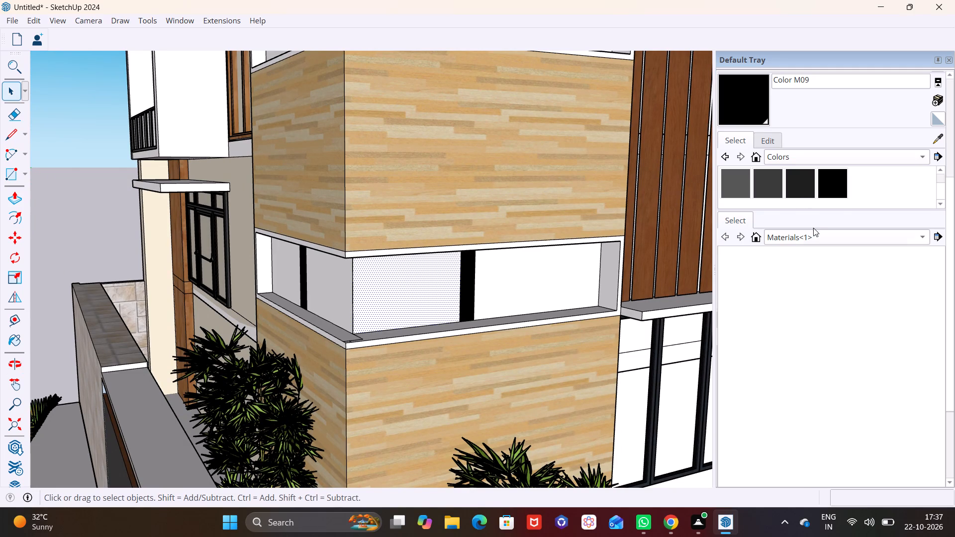
pyautogui.click(803, 234)
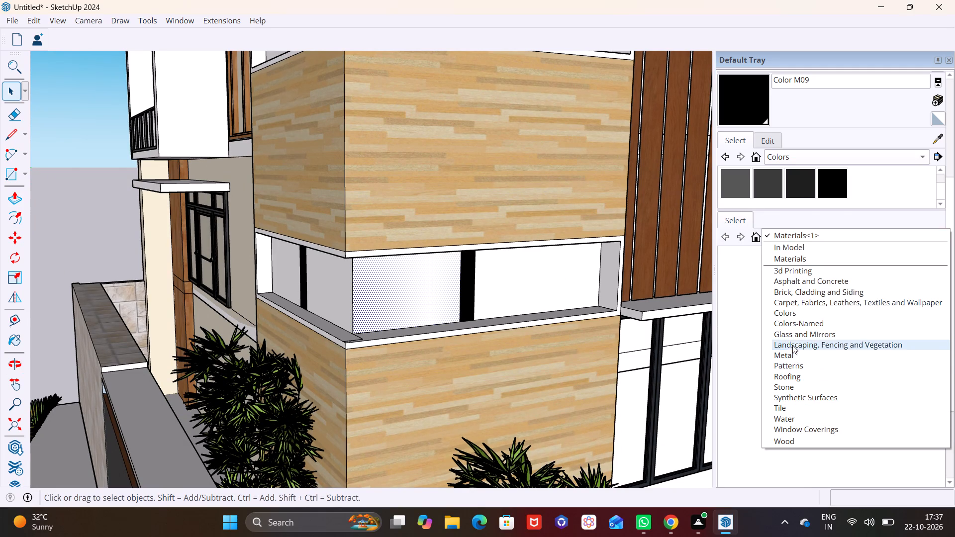
pyautogui.click(795, 333)
pyautogui.scroll(-2, 807, 355)
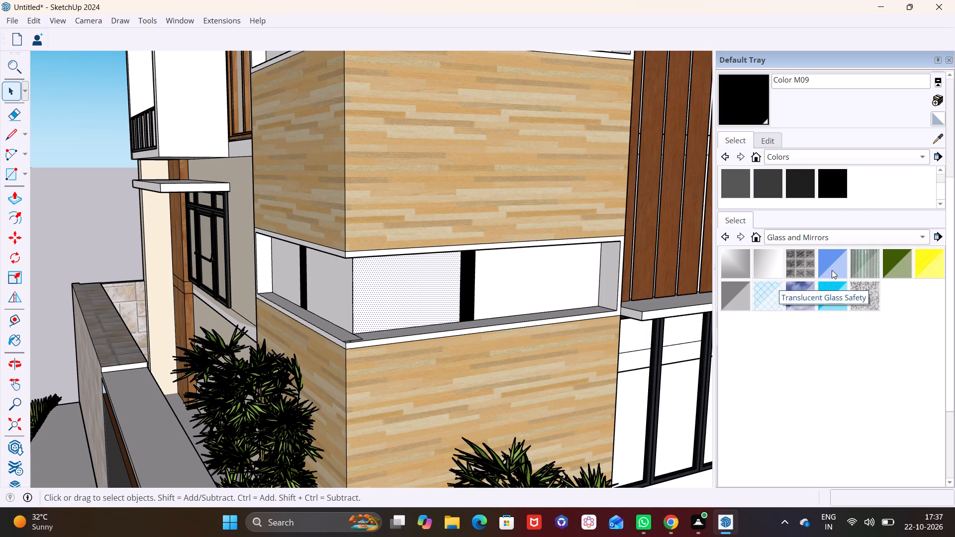
pyautogui.click(772, 267)
pyautogui.click(436, 287)
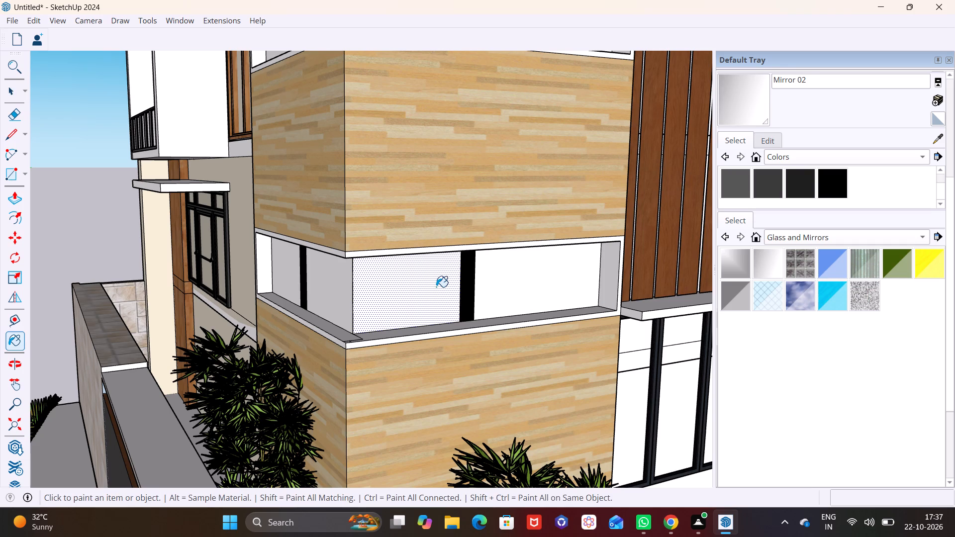
pyautogui.press('space')
# Paint both panes of the tower's lower recessed band on the slatted-wood side with Mirror 01.
pyautogui.click(501, 283)
pyautogui.click(719, 264)
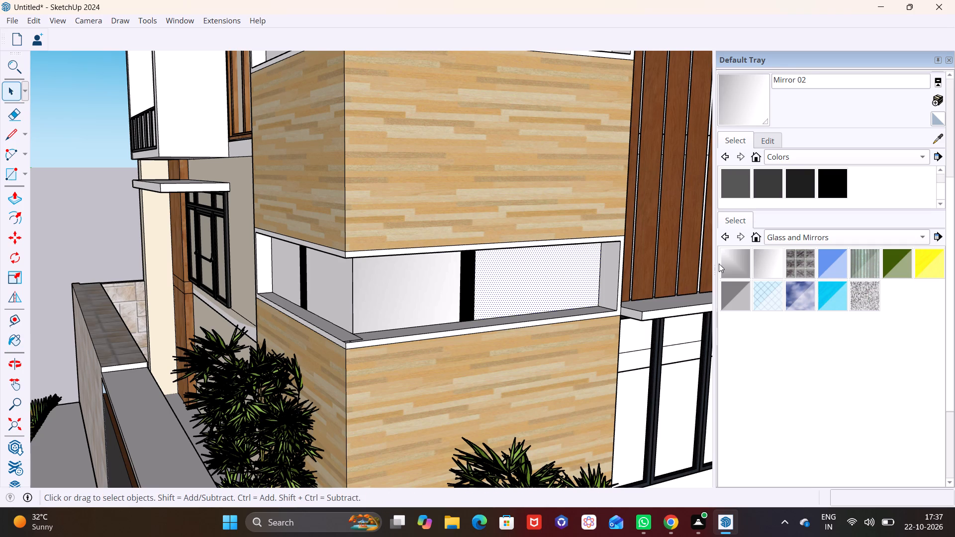
pyautogui.click(588, 275)
pyautogui.press('space')
pyautogui.click(429, 296)
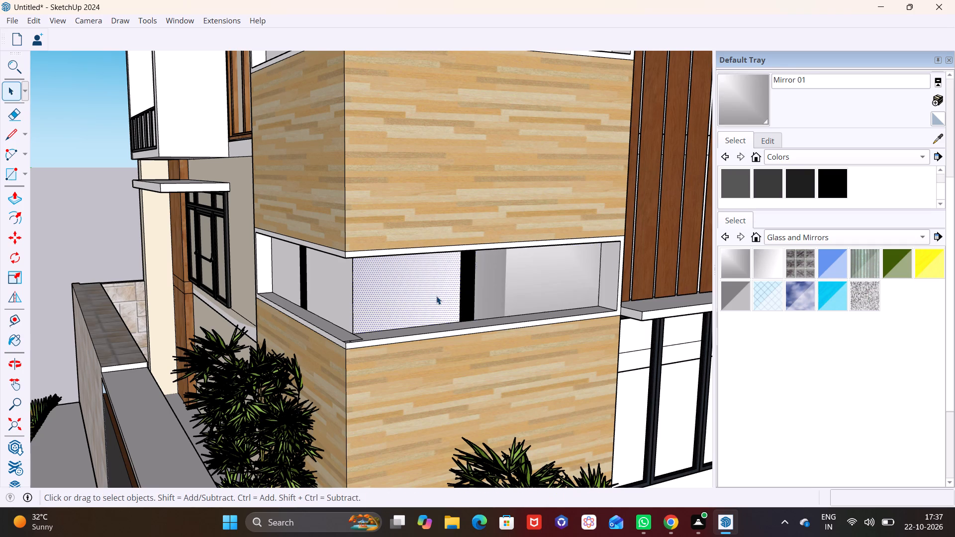
pyautogui.click(732, 270)
pyautogui.click(437, 280)
# Paint both panes of the tower's lower recessed band on the balcony side with Mirror 01.
pyautogui.scroll(-4, 438, 296)
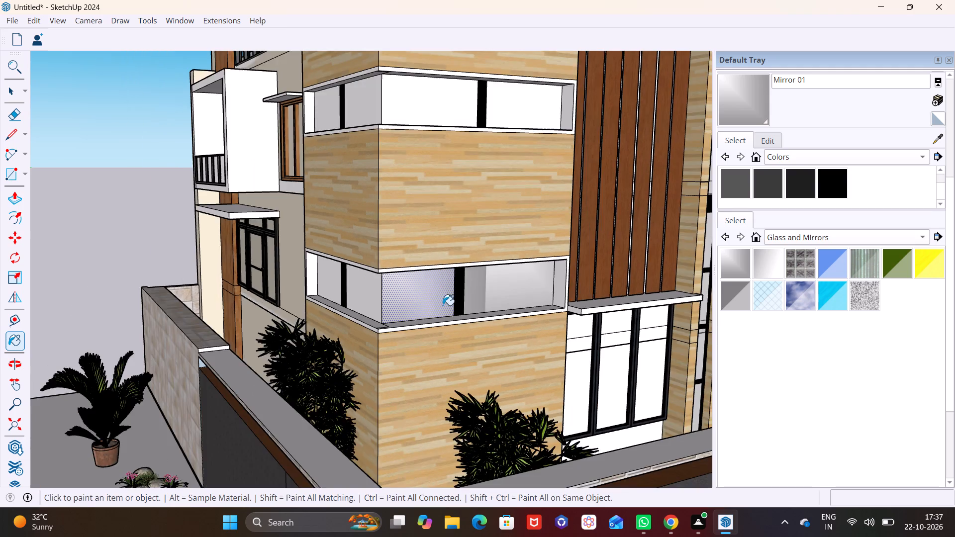
pyautogui.moveTo(510, 314); pyautogui.dragTo(597, 320, button='middle')
pyautogui.press('space')
pyautogui.click(441, 295)
pyautogui.click(738, 265)
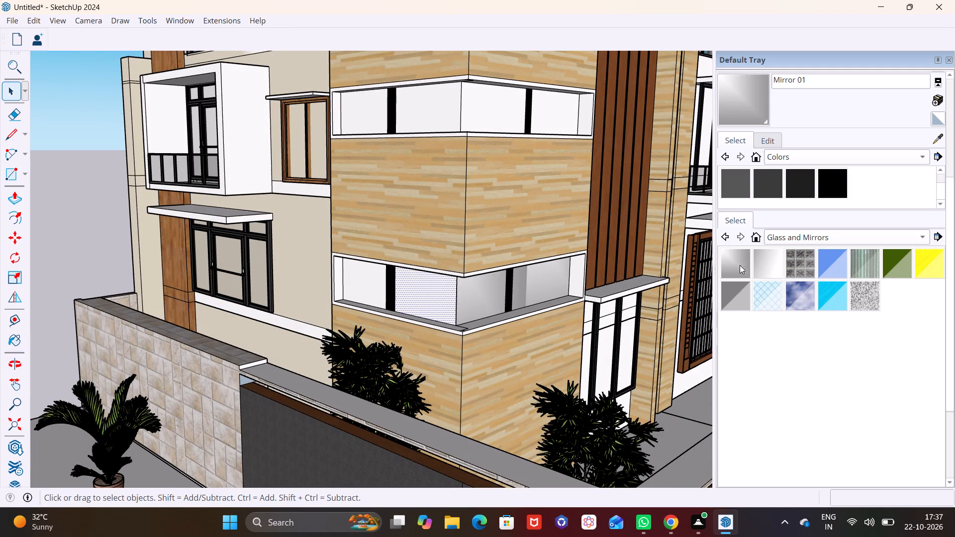
pyautogui.click(428, 293)
pyautogui.press('space')
pyautogui.click(359, 289)
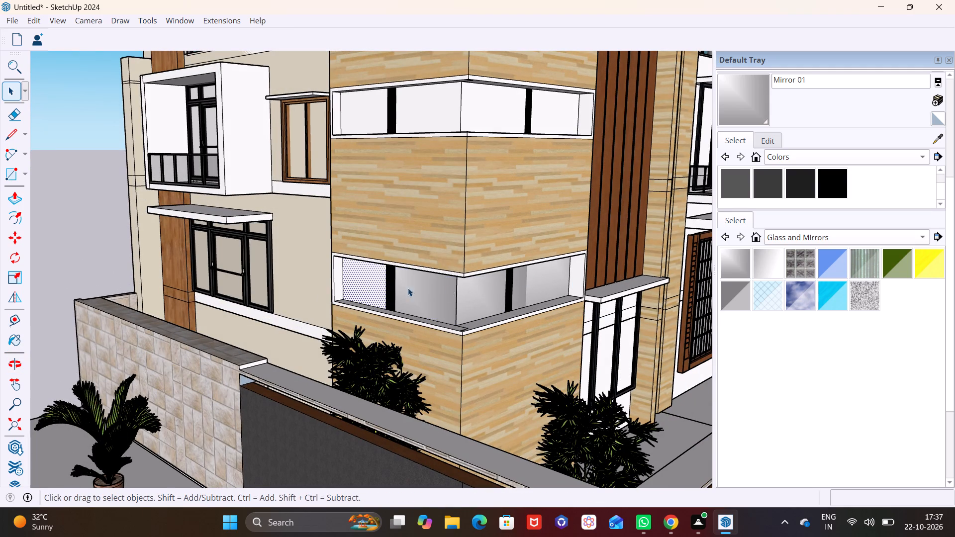
pyautogui.click(742, 266)
pyautogui.click(364, 288)
pyautogui.scroll(-3, 396, 292)
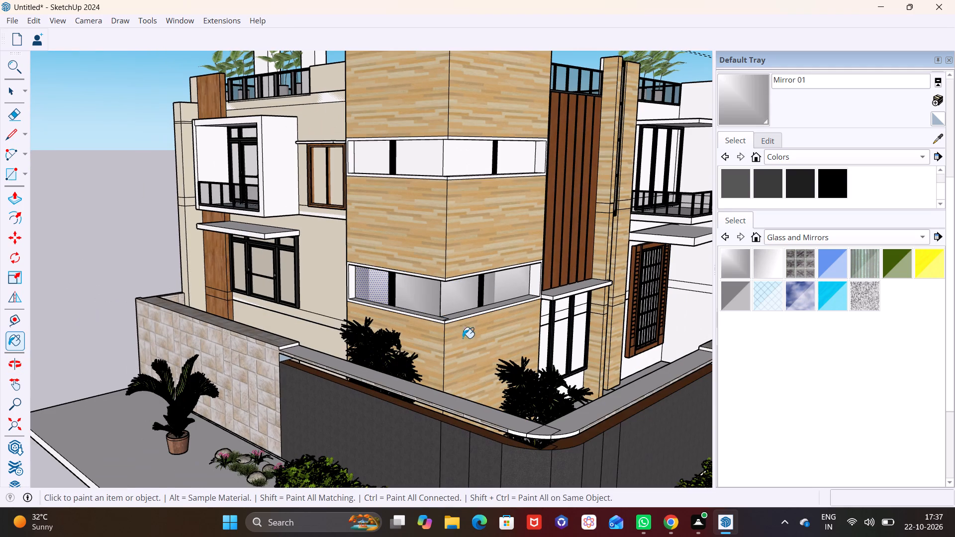
pyautogui.press('space')
pyautogui.click(646, 429)
# Paint both panes of the tower's upper recessed band on the slatted-wood side with Mirror 01.
pyautogui.scroll(-5, 460, 325)
pyautogui.moveTo(450, 319); pyautogui.dragTo(440, 302, button='middle')
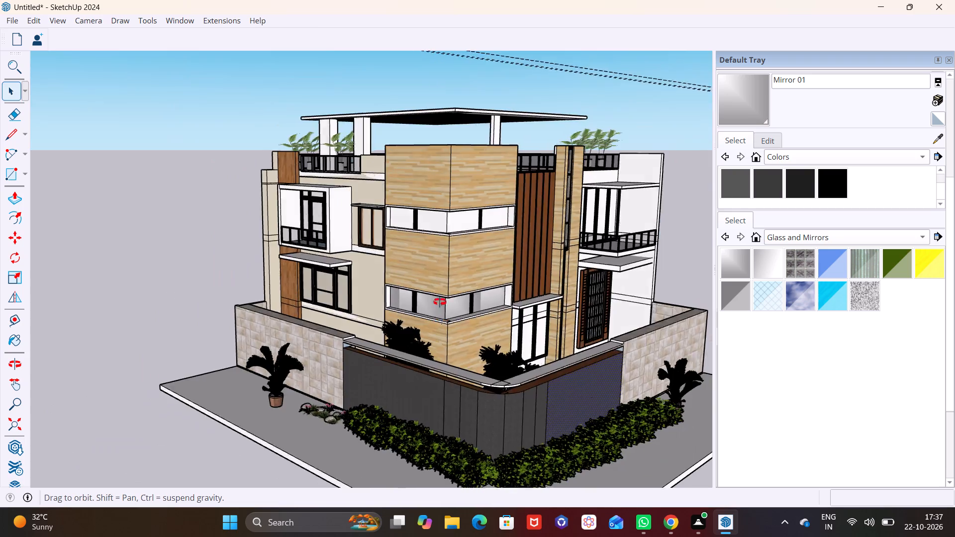
pyautogui.moveTo(440, 302); pyautogui.dragTo(350, 249, button='middle')
pyautogui.scroll(1, 398, 213)
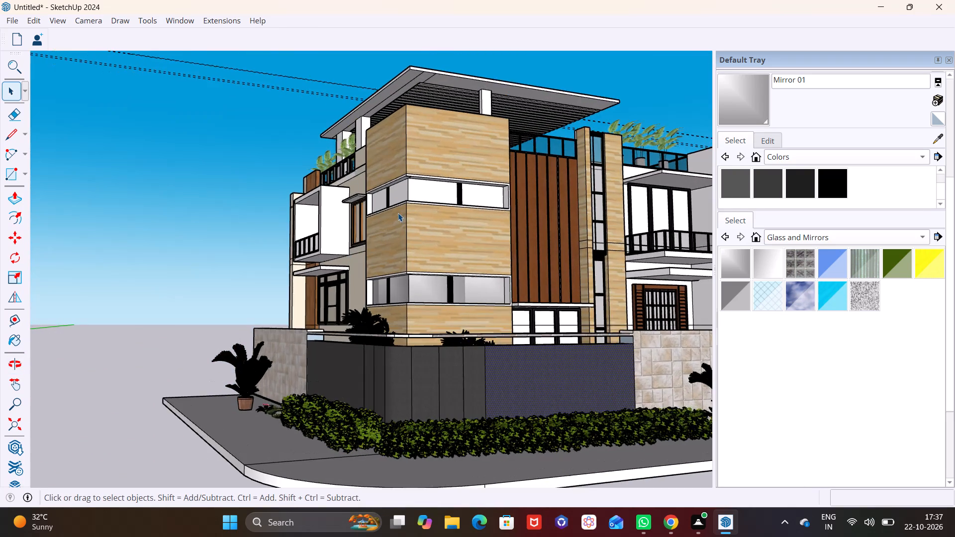
pyautogui.scroll(5, 398, 213)
pyautogui.moveTo(405, 231); pyautogui.dragTo(413, 256, button='middle')
pyautogui.click(468, 194)
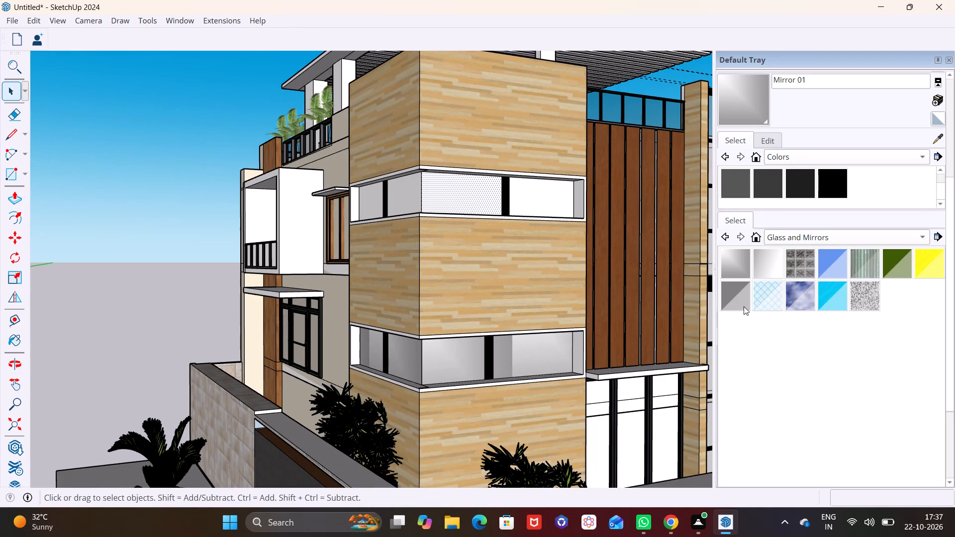
pyautogui.click(739, 269)
pyautogui.click(429, 183)
pyautogui.press('space')
pyautogui.click(523, 203)
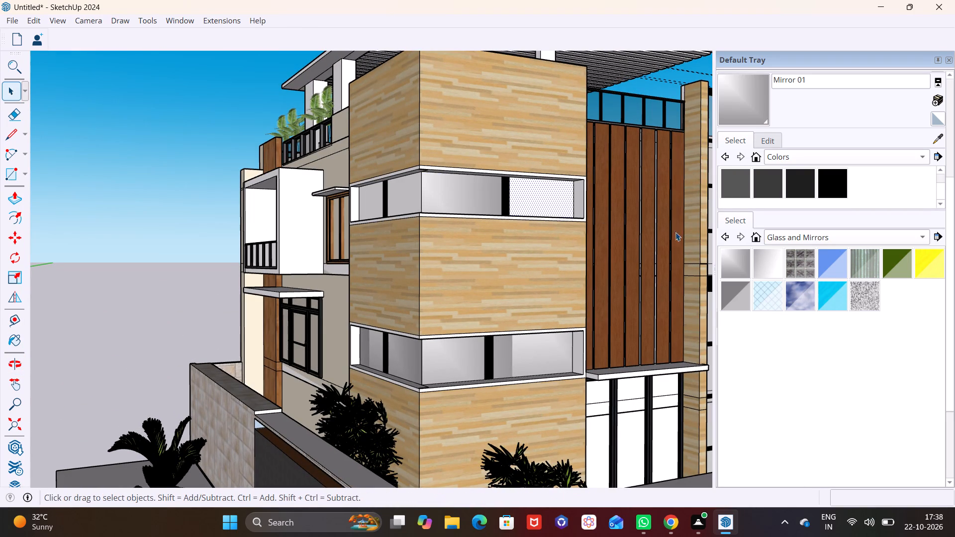
pyautogui.click(743, 262)
pyautogui.click(541, 203)
# Paint both panes of the tower's upper recessed band on the balcony side with Mirror 01.
pyautogui.moveTo(562, 234); pyautogui.dragTo(695, 251, button='middle')
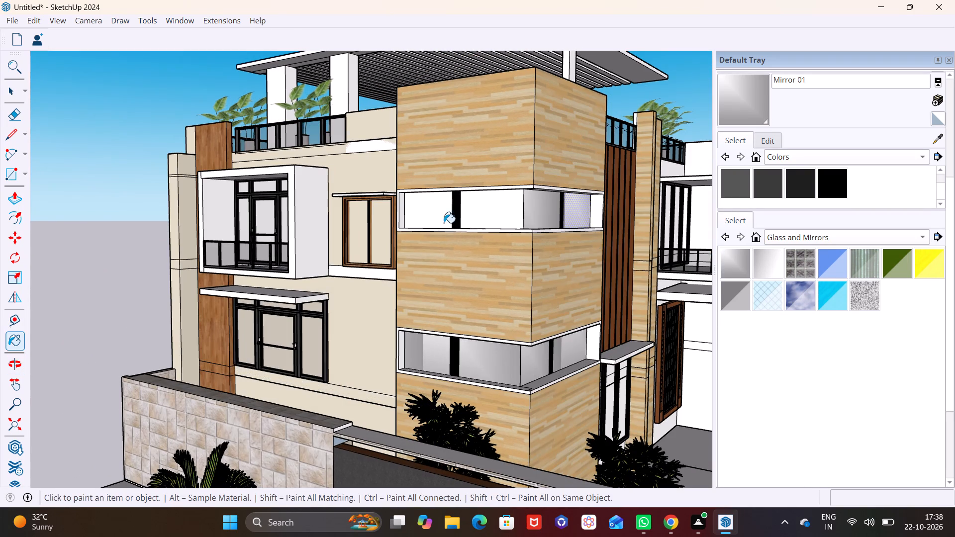
pyautogui.press('space')
pyautogui.click(482, 216)
pyautogui.click(739, 265)
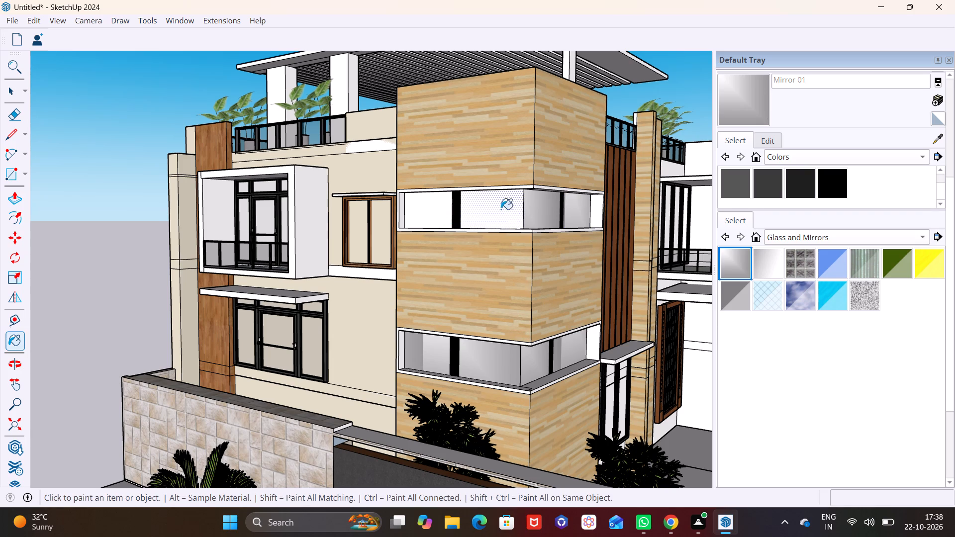
pyautogui.click(500, 209)
pyautogui.press('space')
pyautogui.click(419, 211)
pyautogui.click(737, 268)
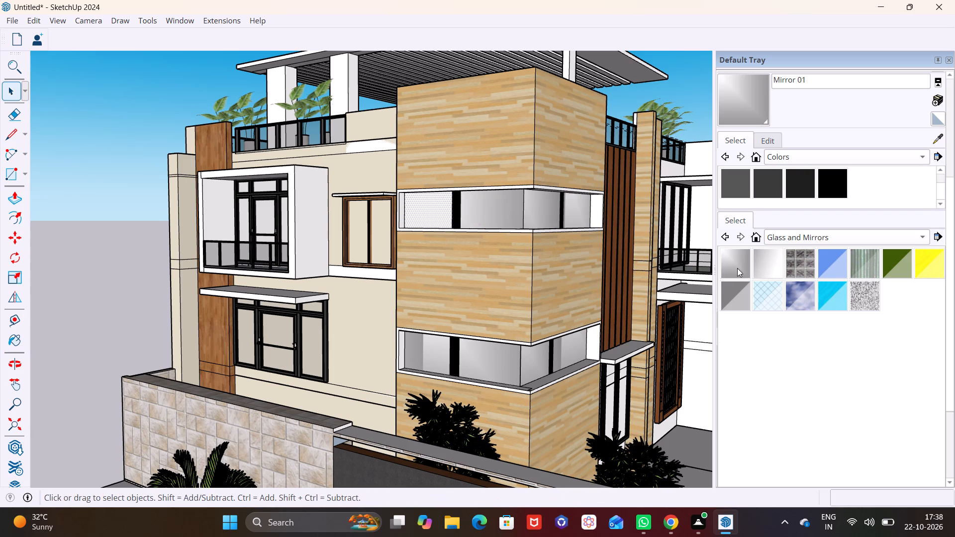
pyautogui.click(431, 216)
pyautogui.press('space')
pyautogui.click(435, 255)
# Examine the whole house exterior with the tower's mirror-glass windows from several angles.
pyautogui.scroll(-8, 435, 255)
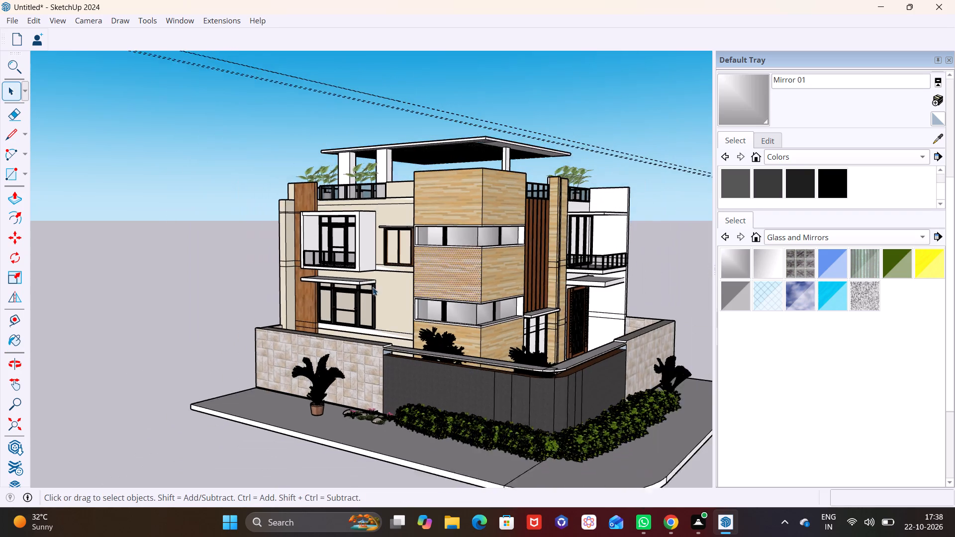
pyautogui.click(219, 272)
pyautogui.moveTo(426, 318); pyautogui.dragTo(265, 305, button='middle')
pyautogui.scroll(-3, 339, 306)
pyautogui.moveTo(369, 339); pyautogui.dragTo(369, 339, button='middle')
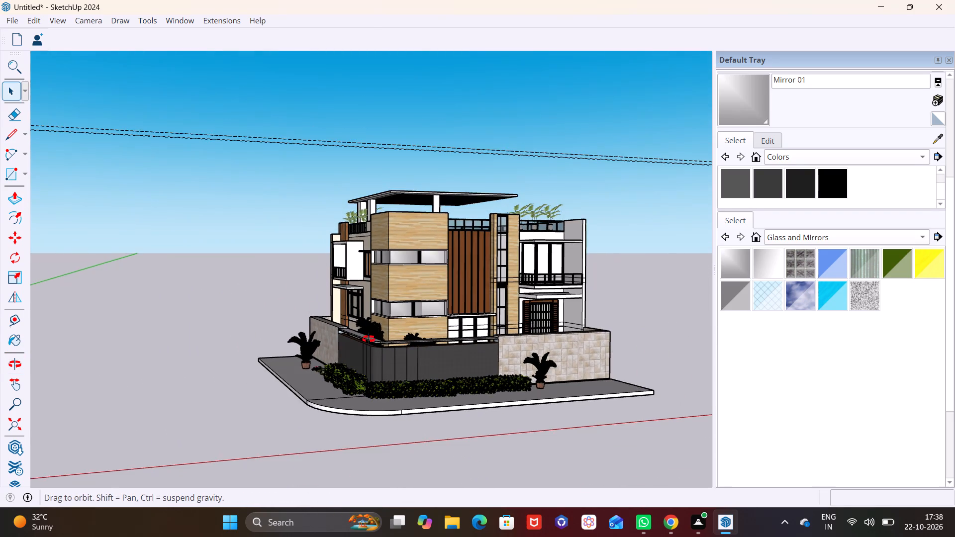
pyautogui.moveTo(369, 339); pyautogui.dragTo(413, 349, button='middle')
pyautogui.moveTo(414, 346); pyautogui.dragTo(432, 353, button='middle')
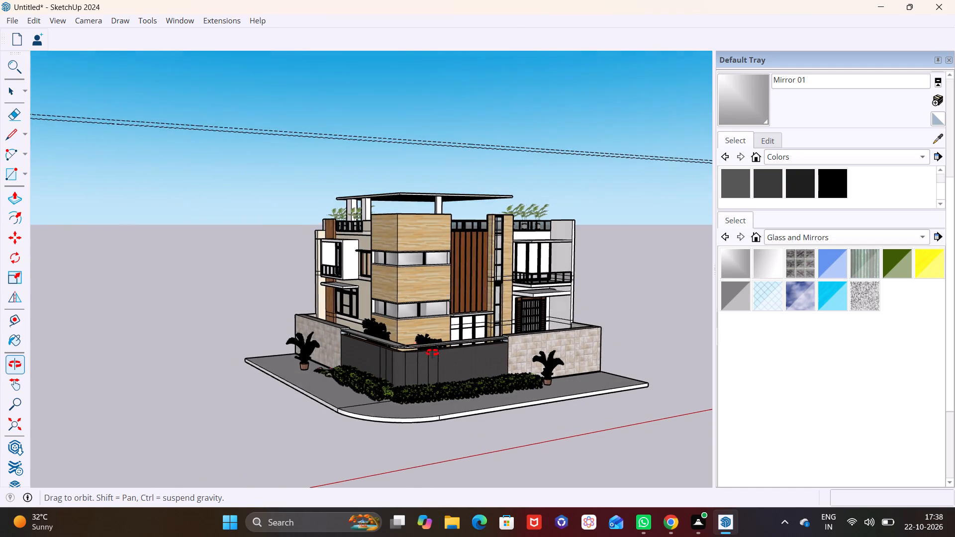
pyautogui.moveTo(432, 353); pyautogui.dragTo(476, 357, button='middle')
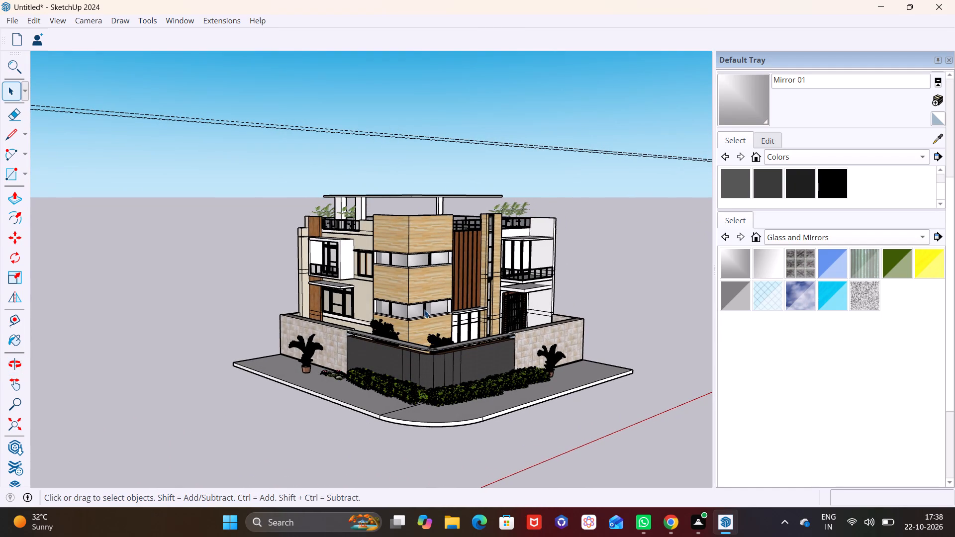
pyautogui.moveTo(422, 307); pyautogui.dragTo(386, 310, button='middle')
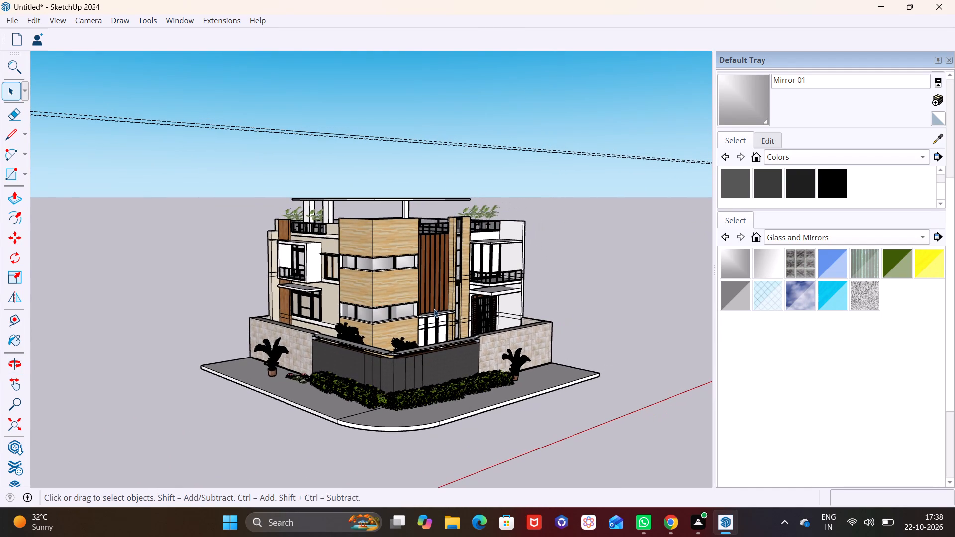
# Save the model to the Desktop as a SketchUp model named ELE1.
pyautogui.hotkey('ctrl', 's')
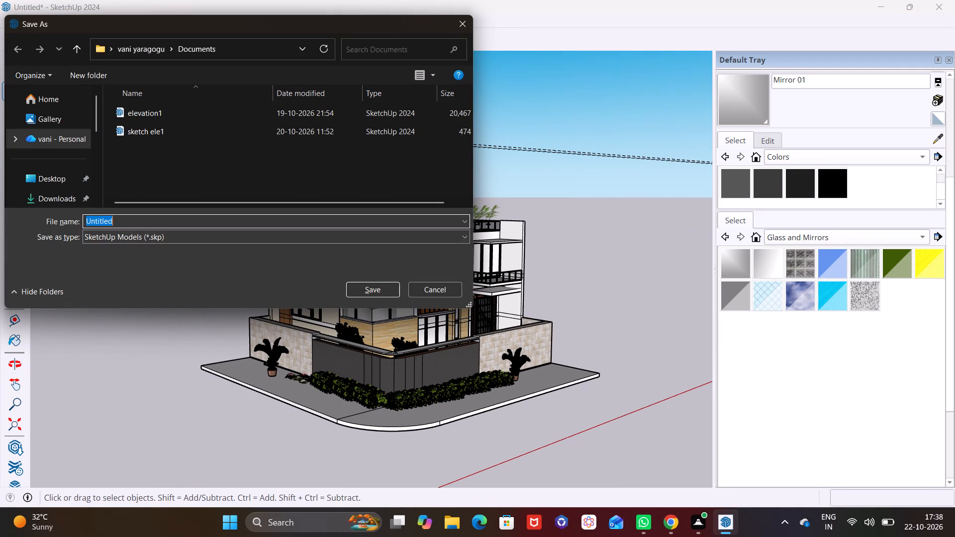
pyautogui.press('BackSpace')
pyautogui.write('ELE')
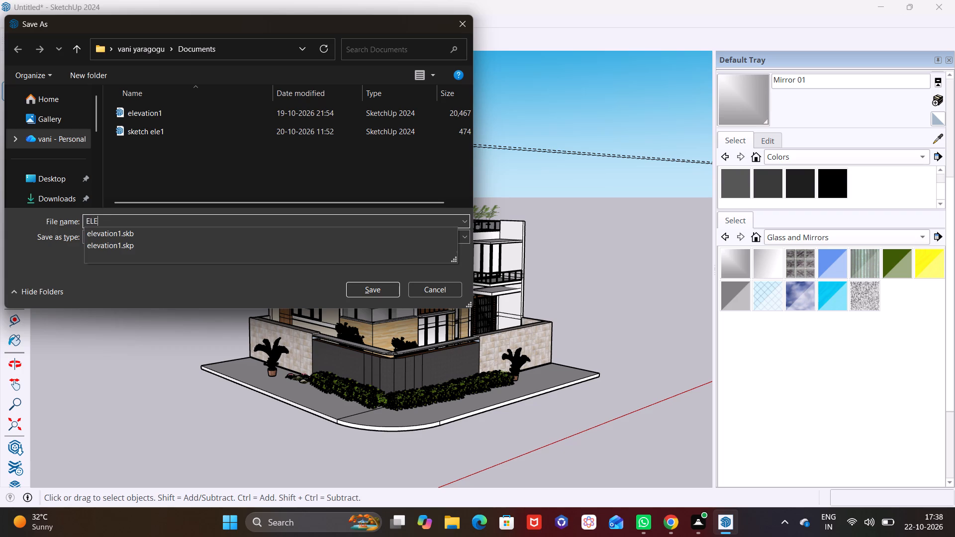
pyautogui.scroll(1, 144, 222)
pyautogui.press('1')
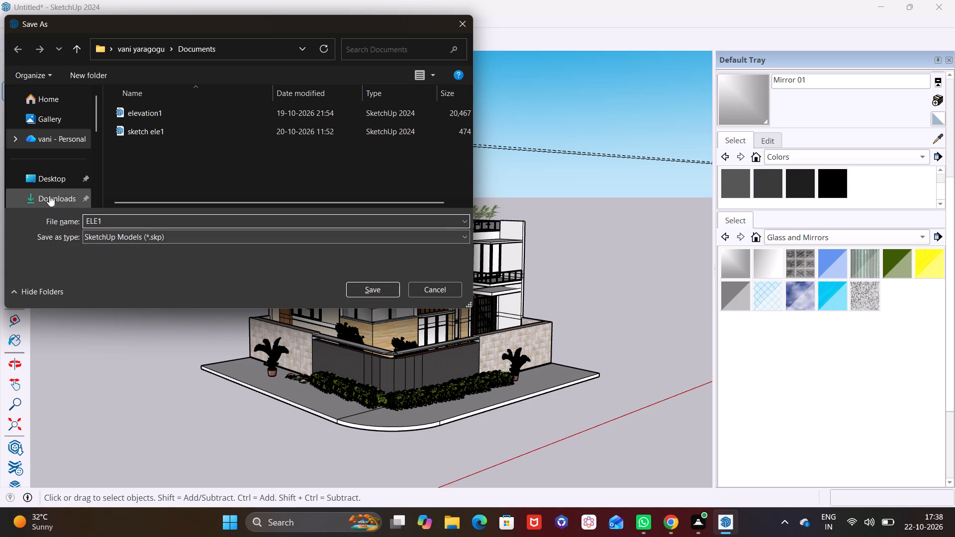
pyautogui.click(50, 179)
pyautogui.click(369, 287)
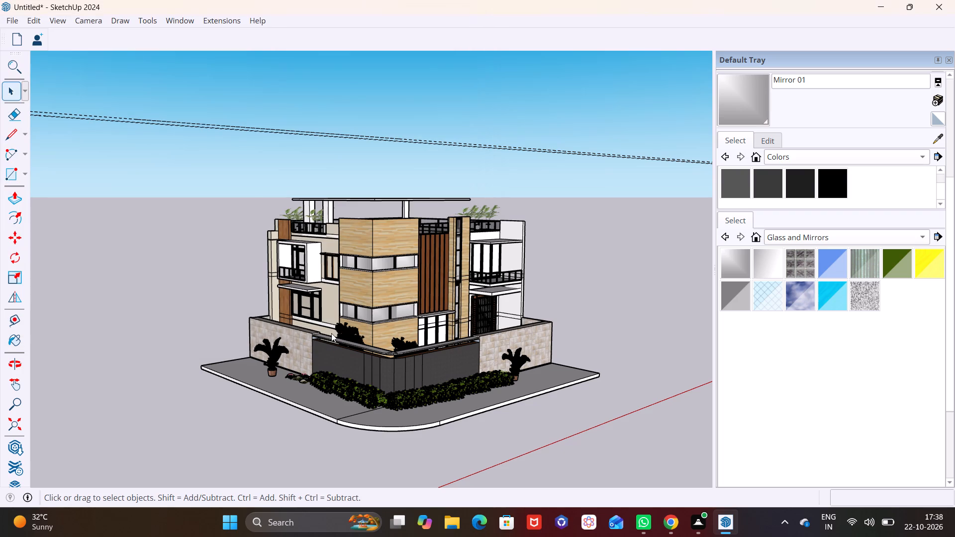
# Examine the corner view of the whole house from different heights and distances.
pyautogui.moveTo(372, 373); pyautogui.dragTo(372, 361, button='middle')
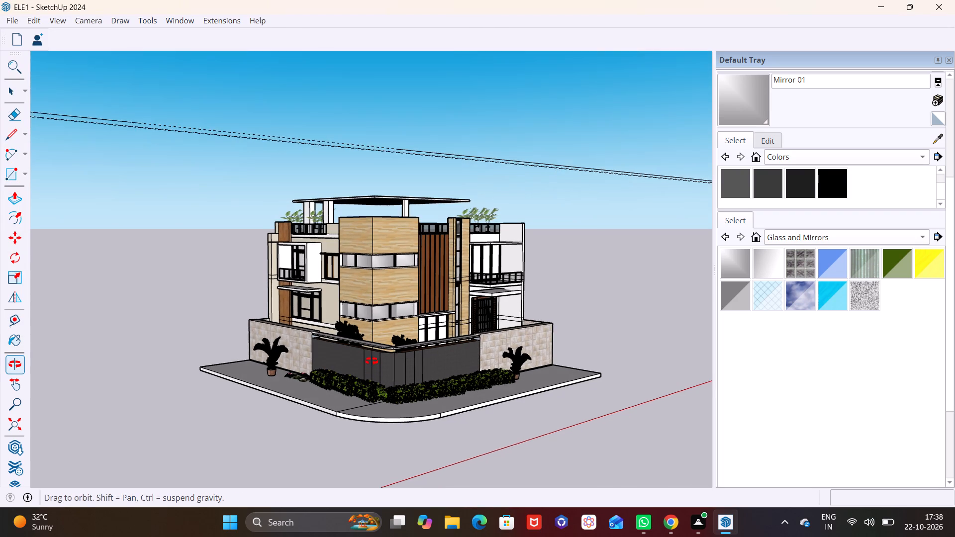
pyautogui.moveTo(372, 361); pyautogui.dragTo(364, 361, button='middle')
pyautogui.moveTo(368, 356); pyautogui.dragTo(362, 354, button='middle')
pyautogui.keyDown('shift'); pyautogui.scroll(1, 368, 356); pyautogui.keyUp('shift')
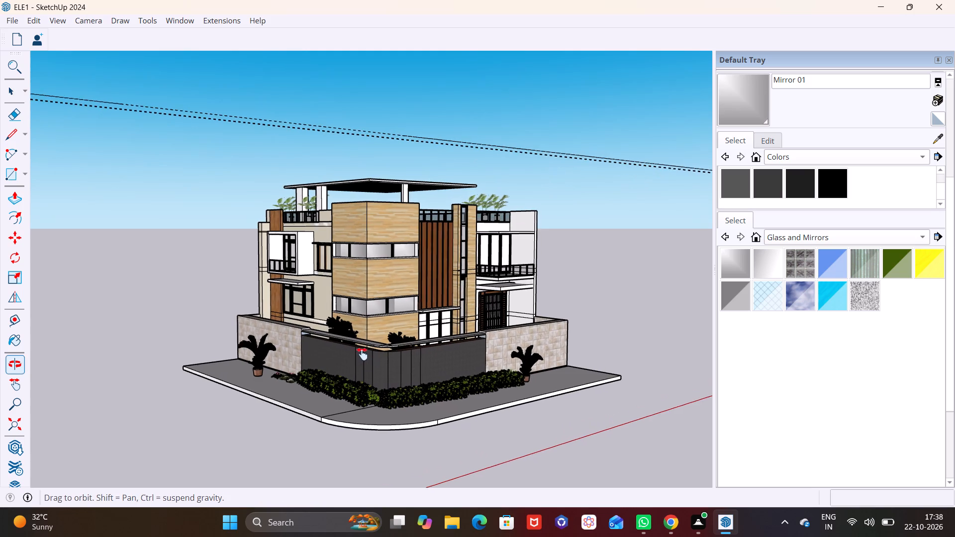
pyautogui.moveTo(362, 354); pyautogui.dragTo(361, 354, button='middle')
pyautogui.scroll(-1, 357, 346)
pyautogui.moveTo(362, 338); pyautogui.dragTo(369, 313, button='middle')
pyautogui.scroll(2, 369, 308)
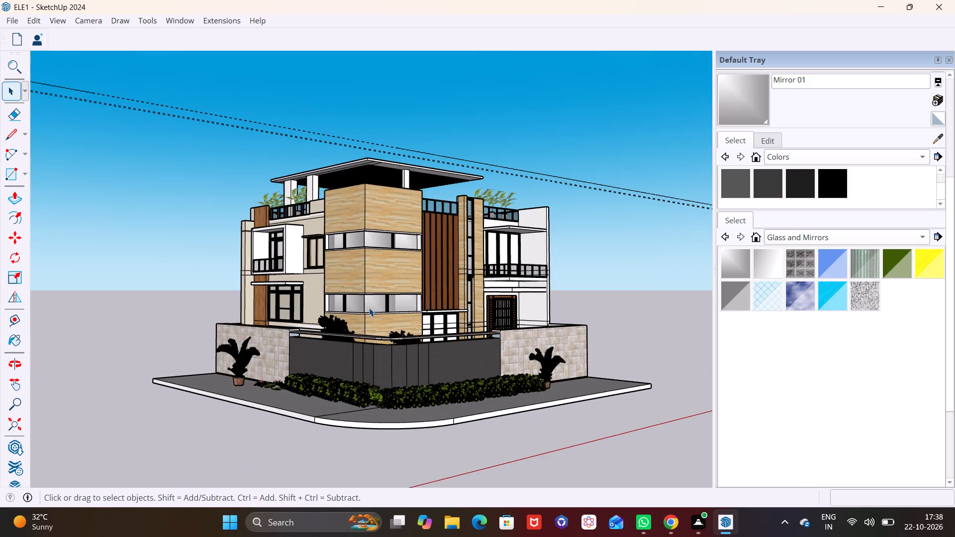
pyautogui.scroll(2, 369, 308)
pyautogui.moveTo(367, 308); pyautogui.dragTo(349, 318, button='middle')
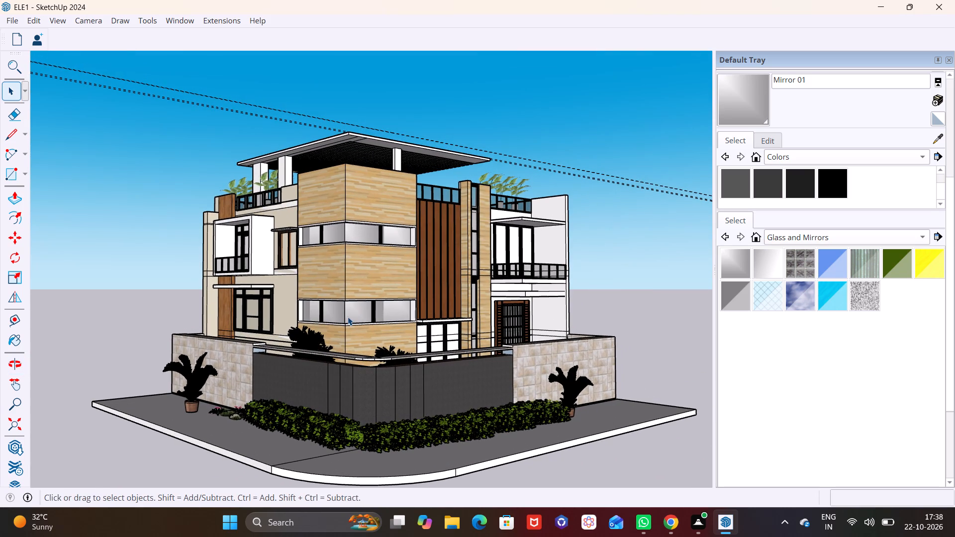
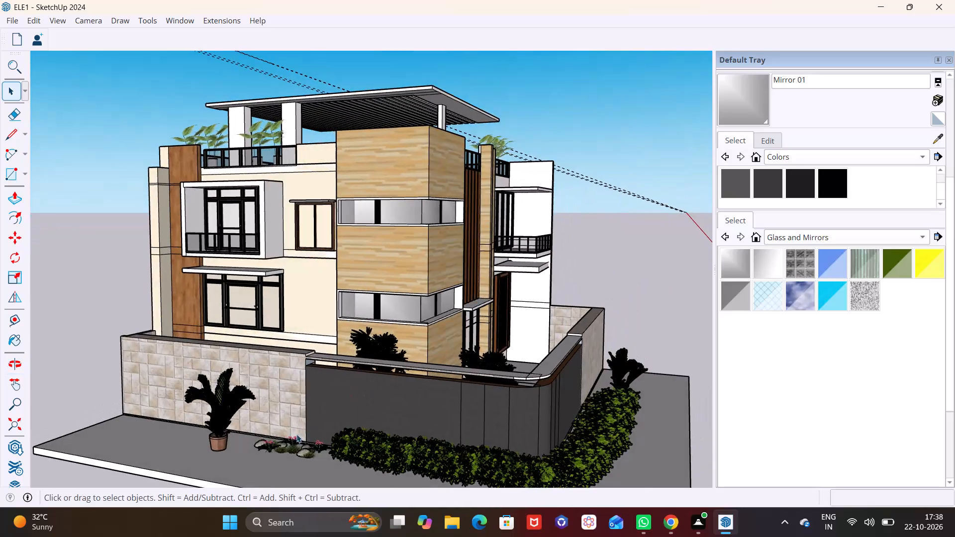
# Move the potted palm by the balcony-side stone boundary wall about 2' 8" toward the rock-and-flower cluster.
pyautogui.scroll(3, 288, 434)
pyautogui.moveTo(269, 436); pyautogui.dragTo(272, 335, button='middle')
pyautogui.scroll(3, 224, 363)
pyautogui.moveTo(229, 359); pyautogui.dragTo(236, 442, button='middle')
pyautogui.scroll(3, 223, 437)
pyautogui.moveTo(221, 419); pyautogui.dragTo(203, 310, button='middle')
pyautogui.moveTo(226, 323); pyautogui.dragTo(28, 348, button='middle')
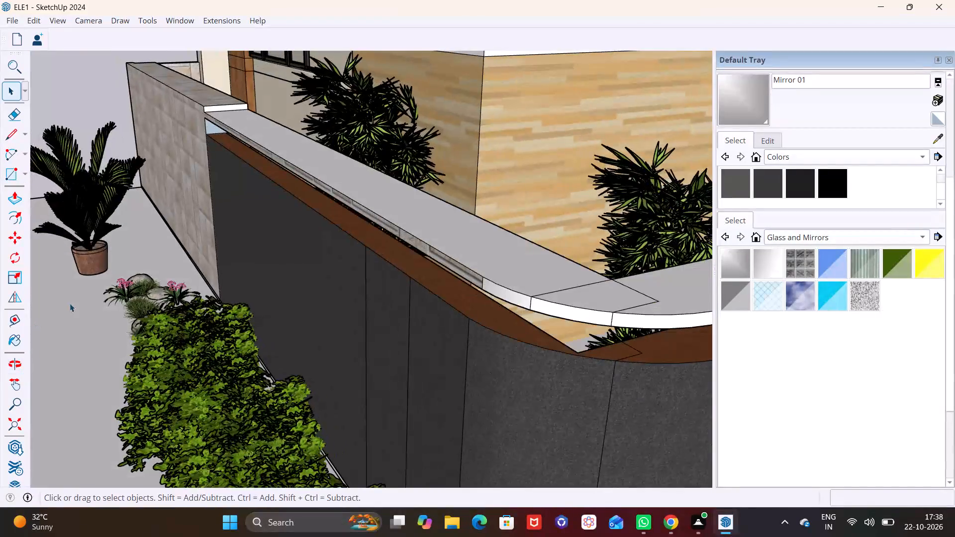
pyautogui.keyDown('shift'); pyautogui.moveTo(109, 289); pyautogui.dragTo(234, 357, button='middle'); pyautogui.keyUp('shift')
pyautogui.scroll(5, 224, 359)
pyautogui.click(179, 307)
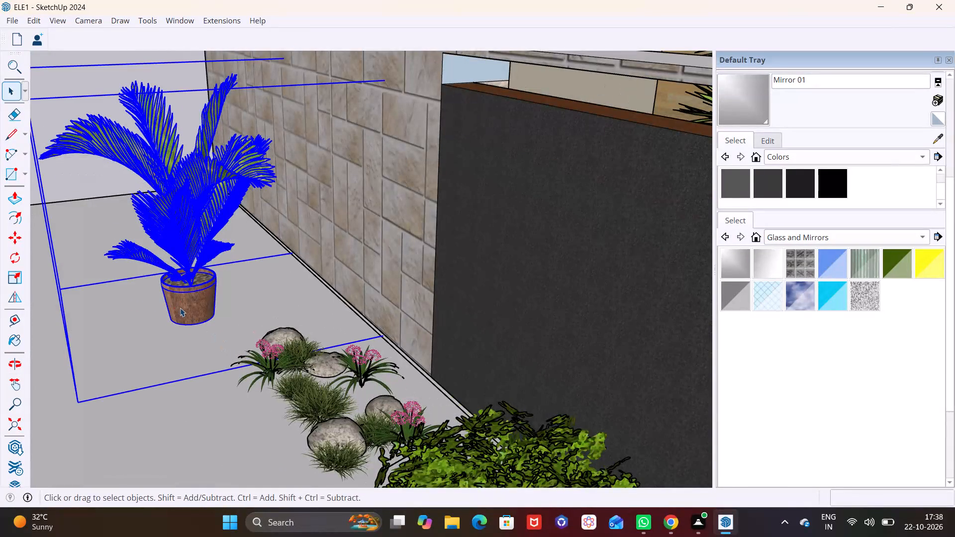
pyautogui.press('m')
pyautogui.click(194, 313)
pyautogui.click(269, 305)
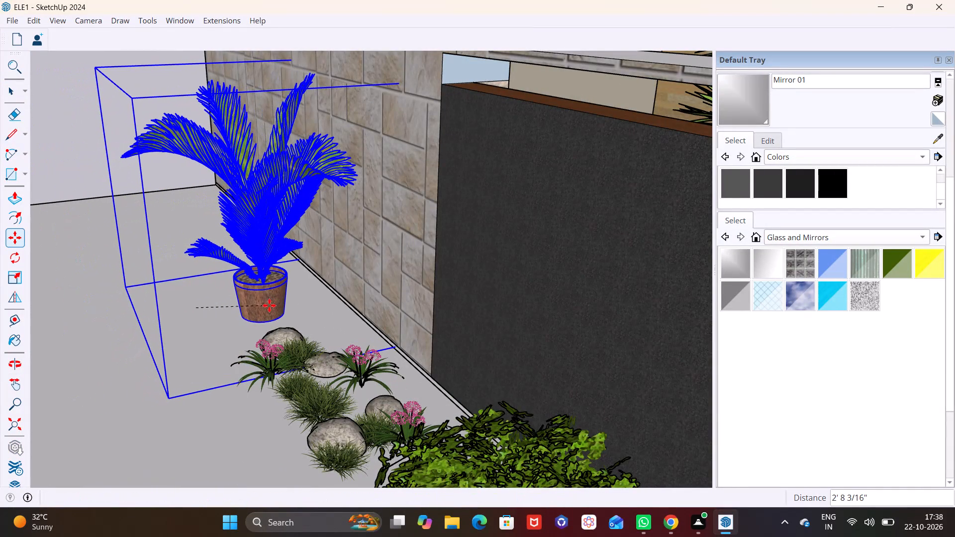
pyautogui.scroll(-17, 278, 370)
pyautogui.press('space')
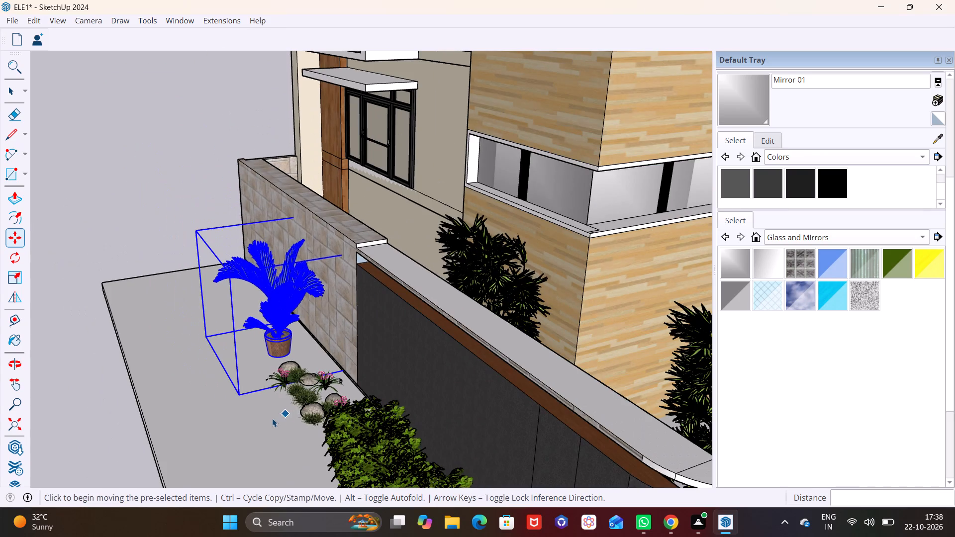
pyautogui.click(272, 418)
# Move the rock-and-flower cluster about 10' 2" away from the wall, onto the open pavement in front of the hedge.
pyautogui.scroll(-8, 272, 418)
pyautogui.keyDown('shift'); pyautogui.moveTo(290, 417); pyautogui.dragTo(276, 306, button='middle'); pyautogui.keyUp('shift')
pyautogui.moveTo(285, 384); pyautogui.dragTo(369, 410, button='middle')
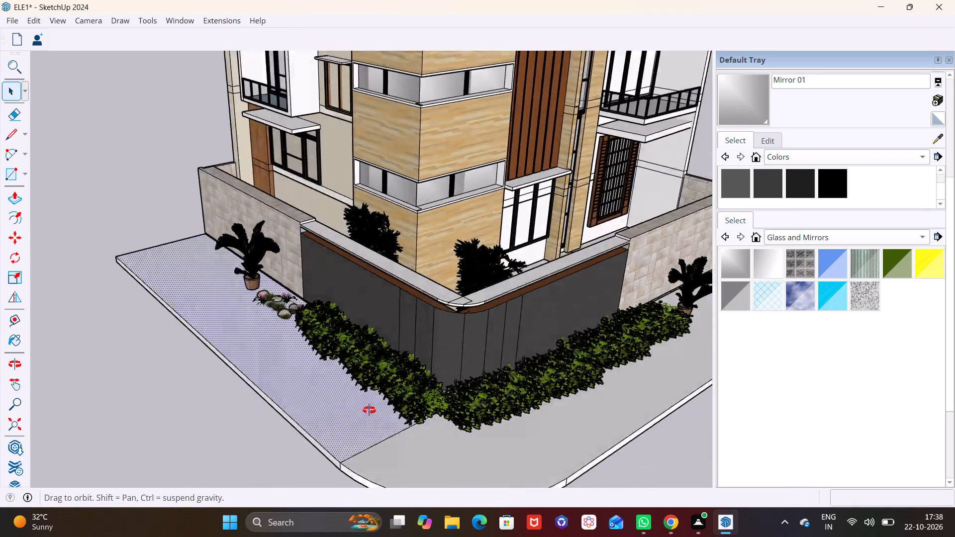
pyautogui.moveTo(369, 410); pyautogui.dragTo(565, 423, button='middle')
pyautogui.moveTo(395, 363); pyautogui.dragTo(443, 414, button='middle')
pyautogui.click(431, 356)
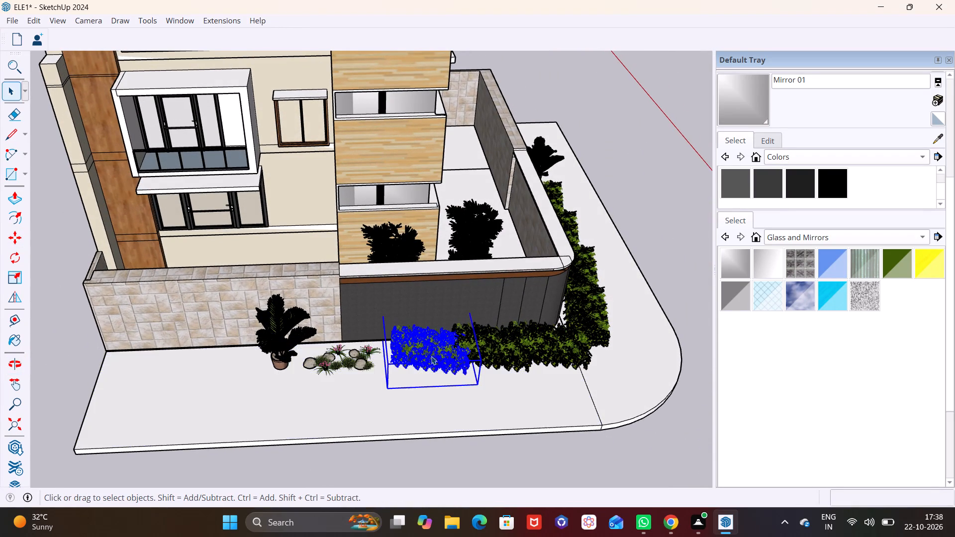
pyautogui.press('space')
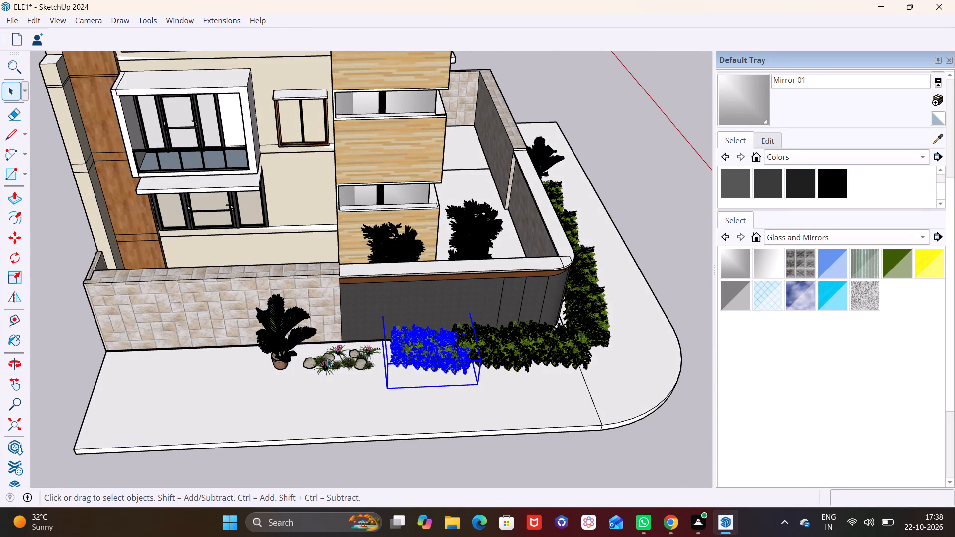
pyautogui.click(332, 358)
pyautogui.press('m')
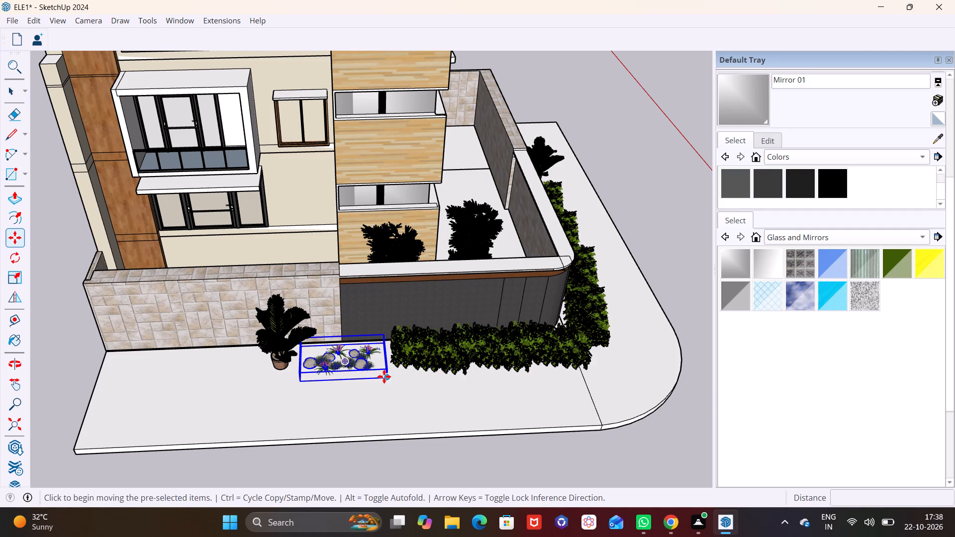
pyautogui.click(384, 376)
pyautogui.click(460, 426)
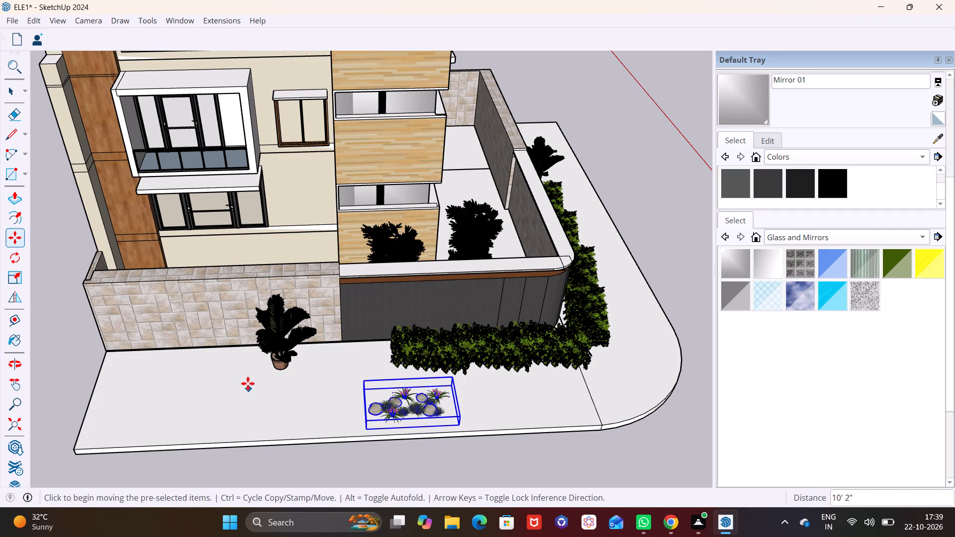
# Move the potted palm away from the stone wall to the outer pavement, beside the rock-and-flower cluster.
pyautogui.press('space')
pyautogui.click(278, 362)
pyautogui.press('m')
pyautogui.click(278, 362)
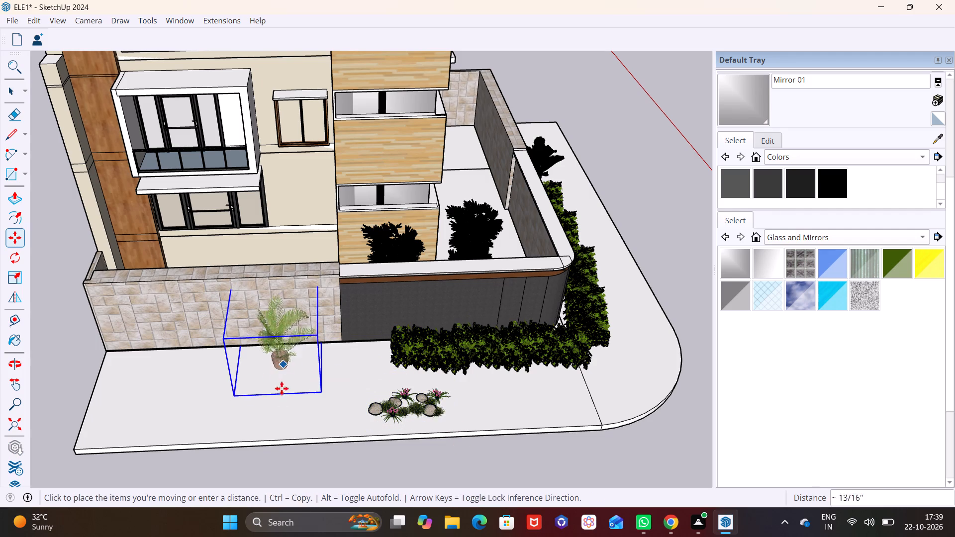
pyautogui.click(303, 424)
# Copy the end hedge segment on the balcony side once, extending the row to the start of the stone wall.
pyautogui.moveTo(356, 384); pyautogui.dragTo(315, 436, button='middle')
pyautogui.scroll(3, 271, 368)
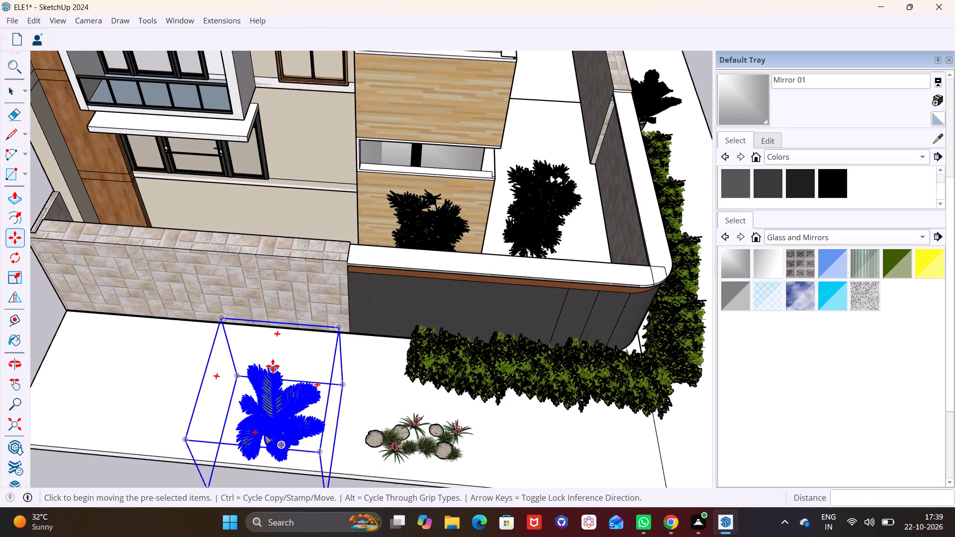
pyautogui.moveTo(286, 378); pyautogui.dragTo(308, 453, button='middle')
pyautogui.click(470, 369)
pyautogui.press('space')
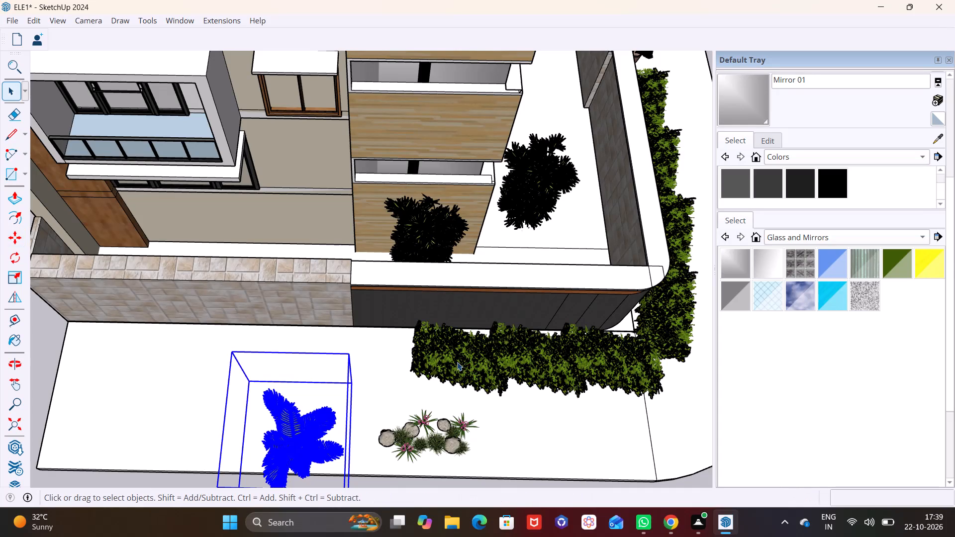
pyautogui.click(457, 362)
pyautogui.press('m')
pyautogui.click(442, 358)
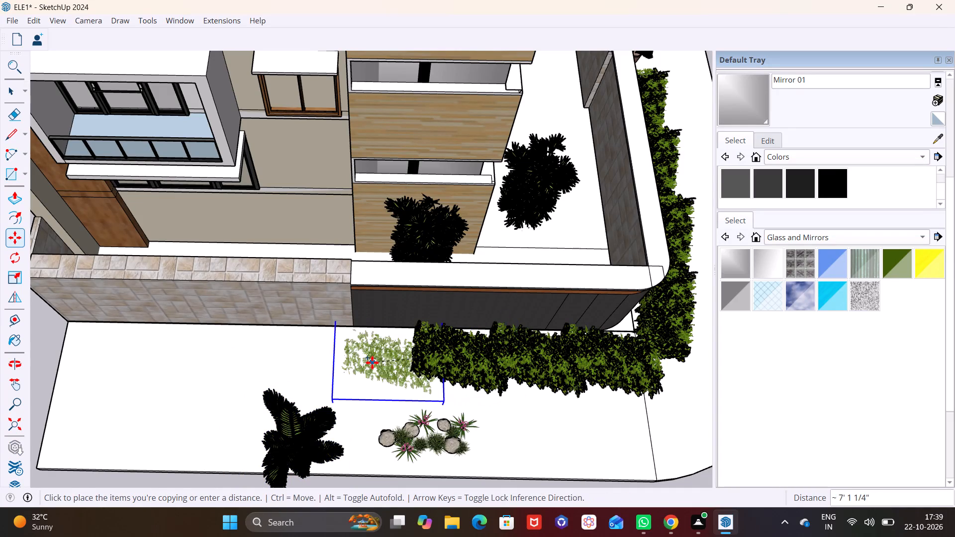
pyautogui.click(350, 352)
# Add three more hedge copies end to end along the balcony-side stone wall, up to the pavement's far end.
pyautogui.click(339, 357)
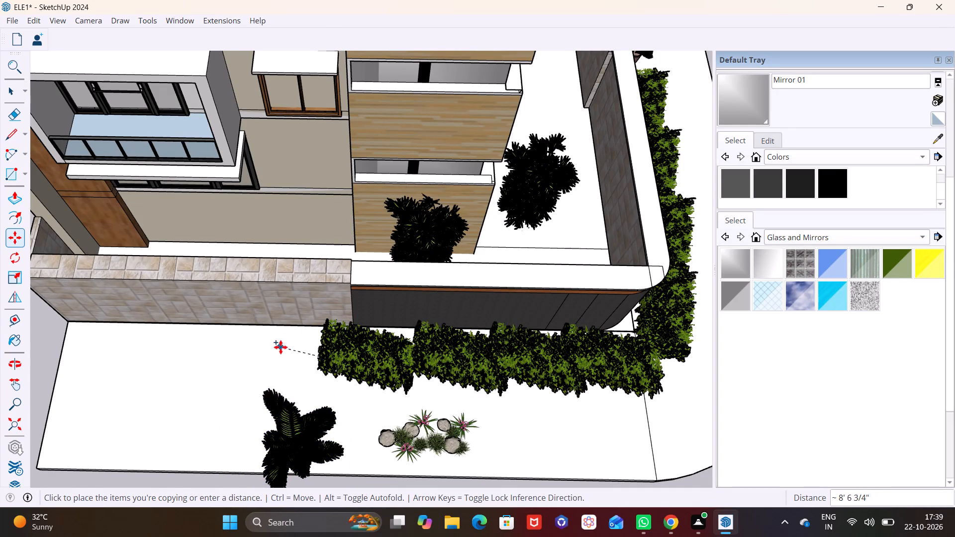
pyautogui.moveTo(281, 347); pyautogui.dragTo(395, 273, button='middle')
pyautogui.moveTo(283, 418); pyautogui.dragTo(288, 373, button='middle')
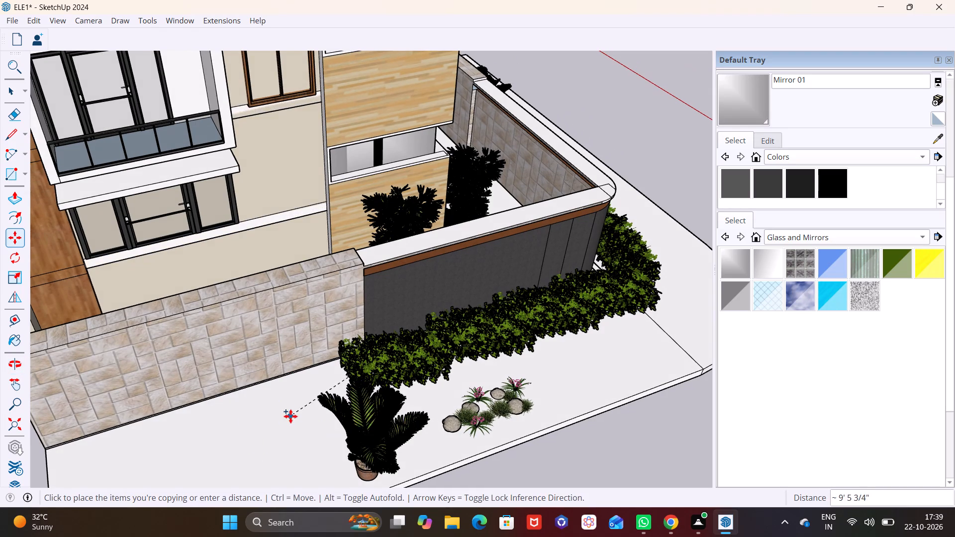
pyautogui.moveTo(320, 391); pyautogui.dragTo(196, 476, button='middle')
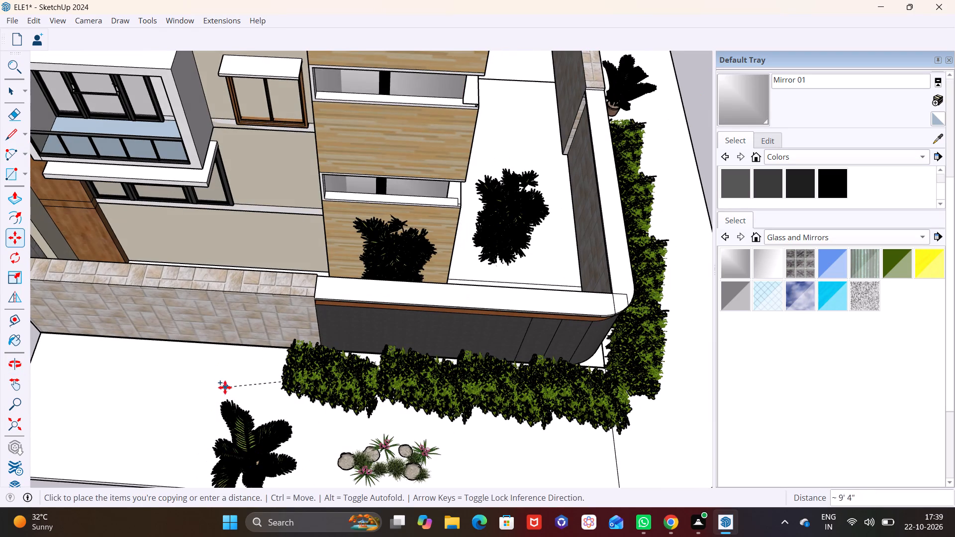
pyautogui.click(208, 376)
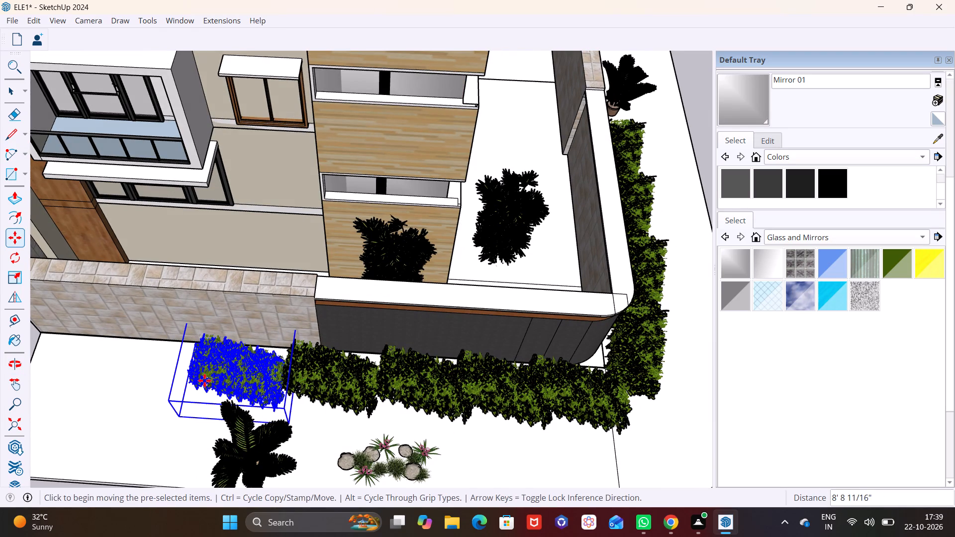
pyautogui.click(206, 378)
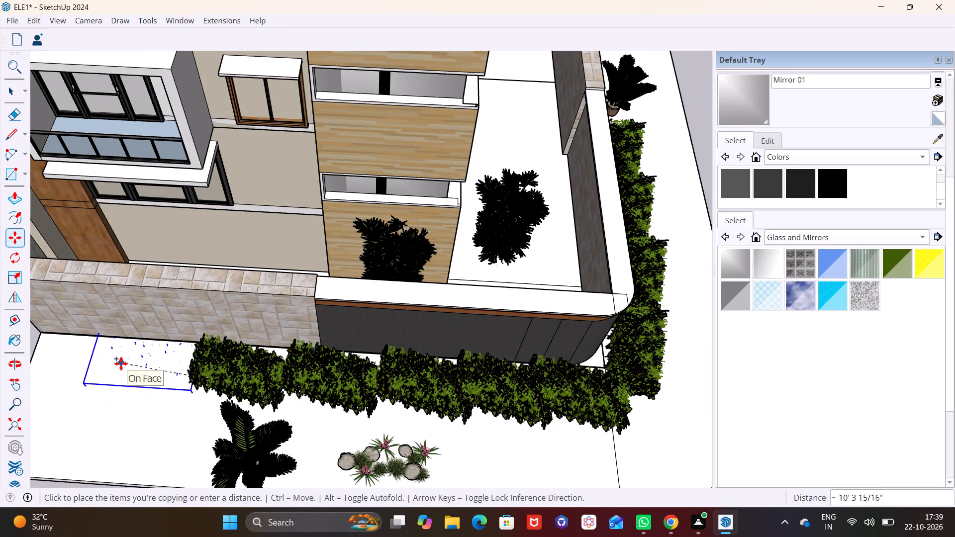
pyautogui.click(120, 367)
pyautogui.keyDown('ctrl'); pyautogui.middleClick(135, 367); pyautogui.keyUp('ctrl')
pyautogui.keyDown('shift'); pyautogui.moveTo(136, 367); pyautogui.dragTo(276, 371, button='middle'); pyautogui.keyUp('shift')
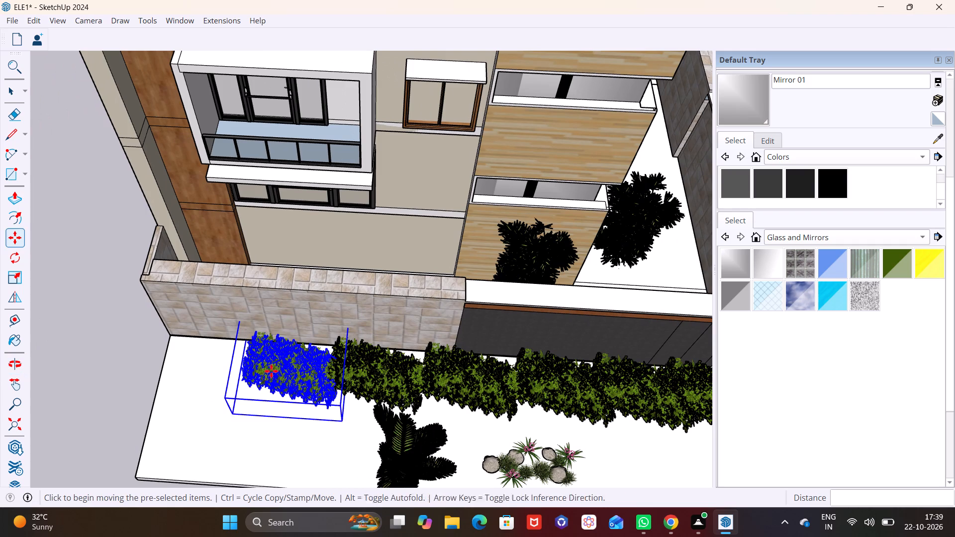
pyautogui.click(269, 371)
pyautogui.click(182, 360)
pyautogui.press('space')
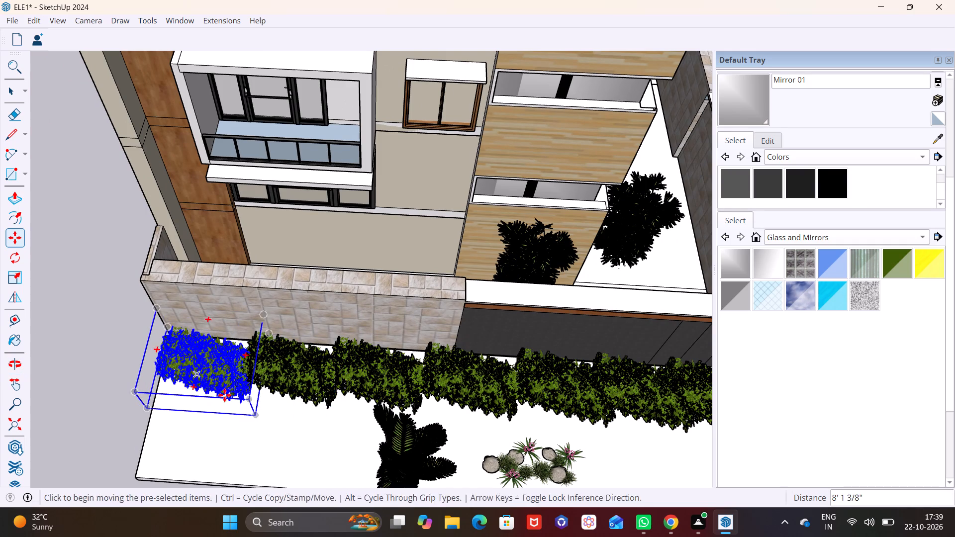
pyautogui.click(236, 412)
# Move the potted palm on the slatted-facade side away from the stone wall toward the pavement's outer edge.
pyautogui.moveTo(362, 446); pyautogui.dragTo(325, 312, button='middle')
pyautogui.scroll(-6, 411, 436)
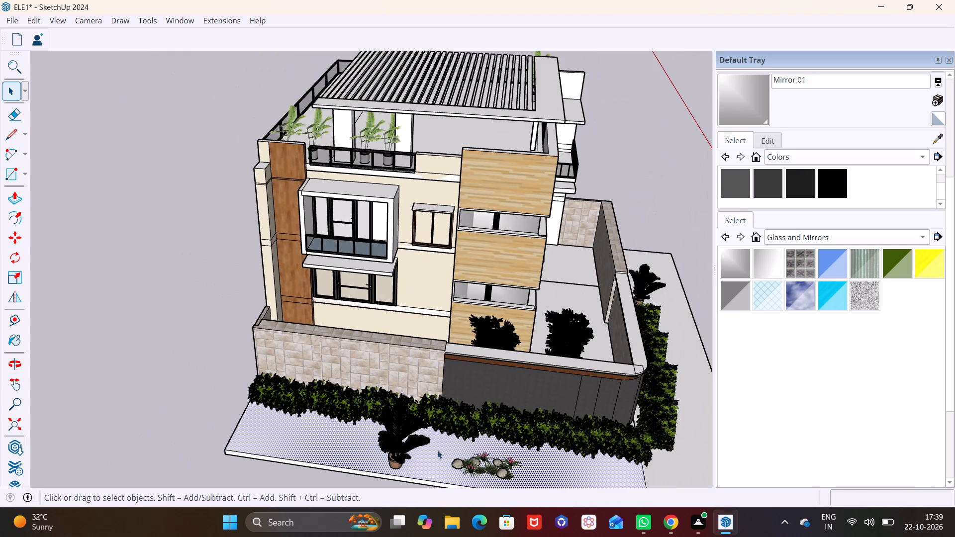
pyautogui.moveTo(411, 448); pyautogui.dragTo(230, 422, button='middle')
pyautogui.scroll(-4, 391, 421)
pyautogui.moveTo(410, 429); pyautogui.dragTo(248, 358, button='middle')
pyautogui.moveTo(434, 358); pyautogui.dragTo(403, 359, button='middle')
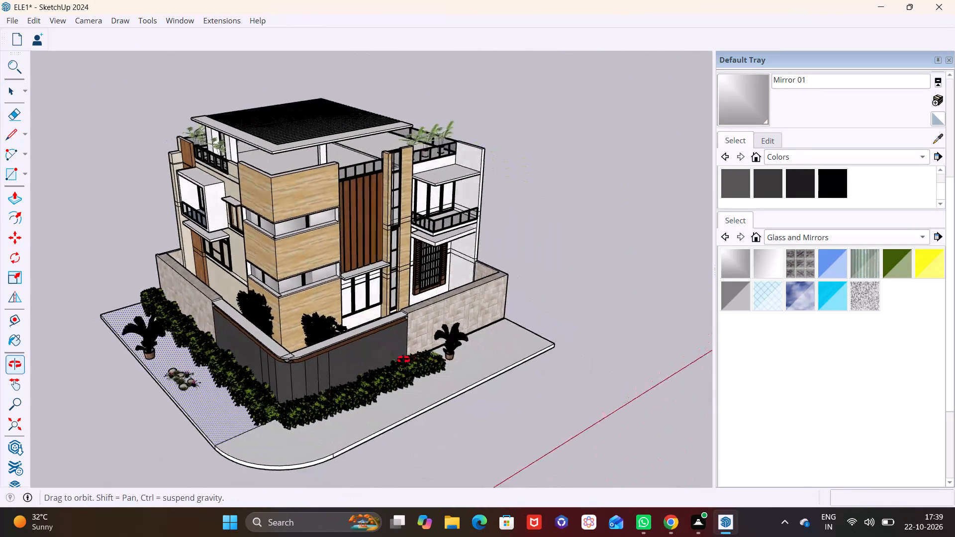
pyautogui.moveTo(403, 359); pyautogui.dragTo(328, 357, button='middle')
pyautogui.scroll(9, 506, 371)
pyautogui.moveTo(391, 374); pyautogui.dragTo(297, 367, button='middle')
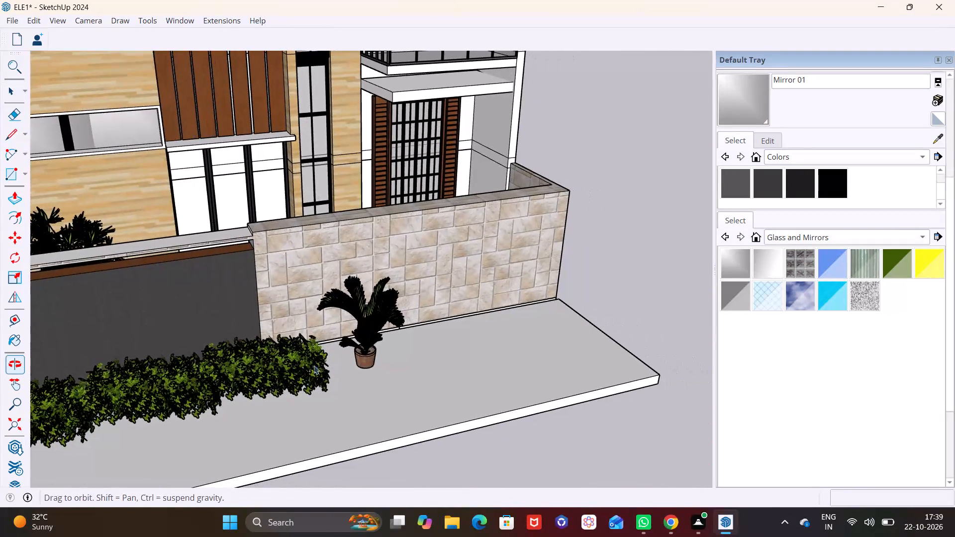
pyautogui.click(362, 358)
pyautogui.press('m')
pyautogui.click(362, 358)
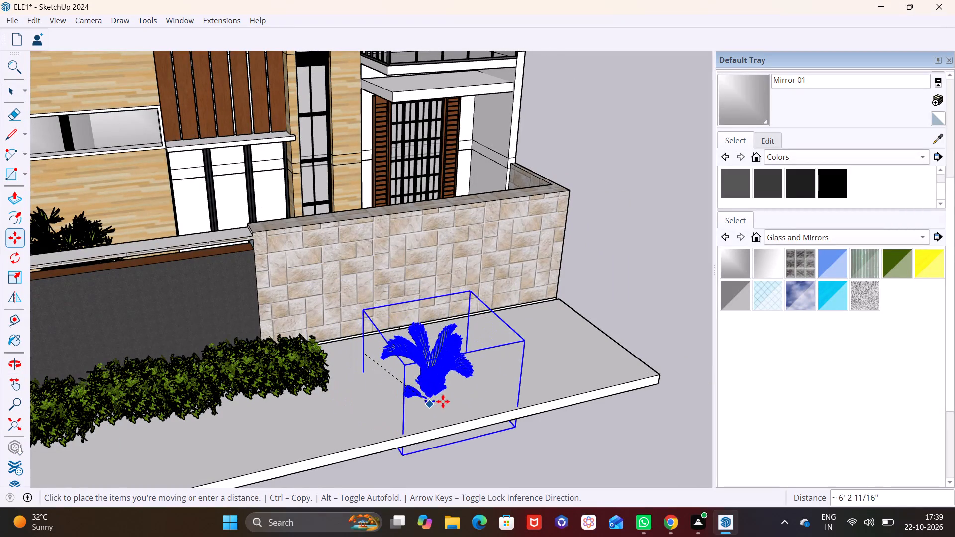
pyautogui.click(462, 408)
# Copy the end hedge segment on the slatted-facade side once, continuing the row along the stone wall.
pyautogui.moveTo(355, 395); pyautogui.dragTo(227, 526, button='middle')
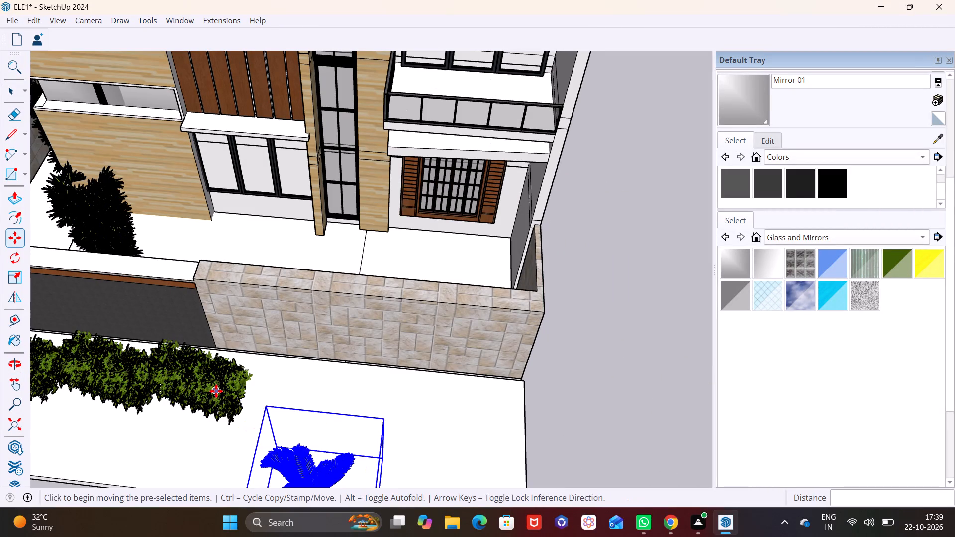
pyautogui.press('space')
pyautogui.click(216, 390)
pyautogui.moveTo(264, 397); pyautogui.dragTo(308, 505, button='middle')
pyautogui.press('m')
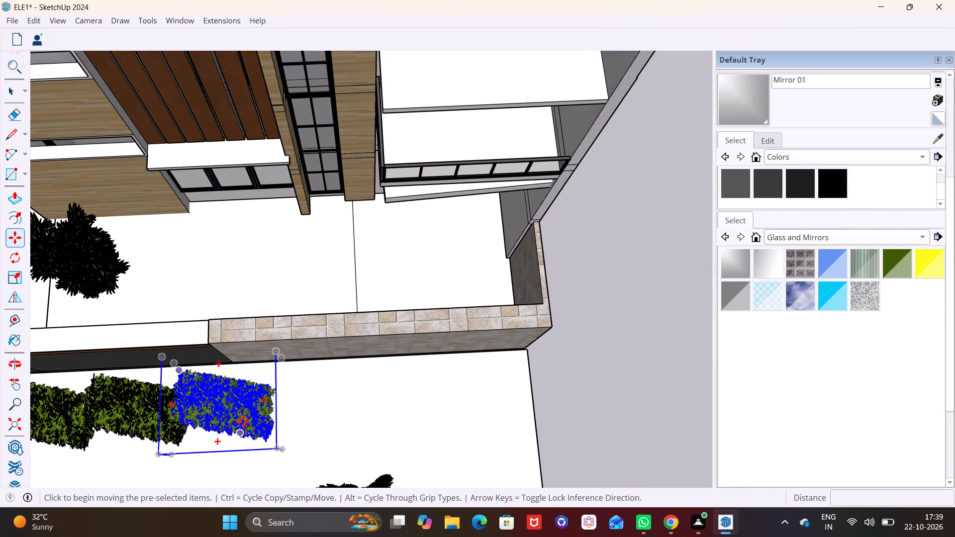
pyautogui.click(241, 414)
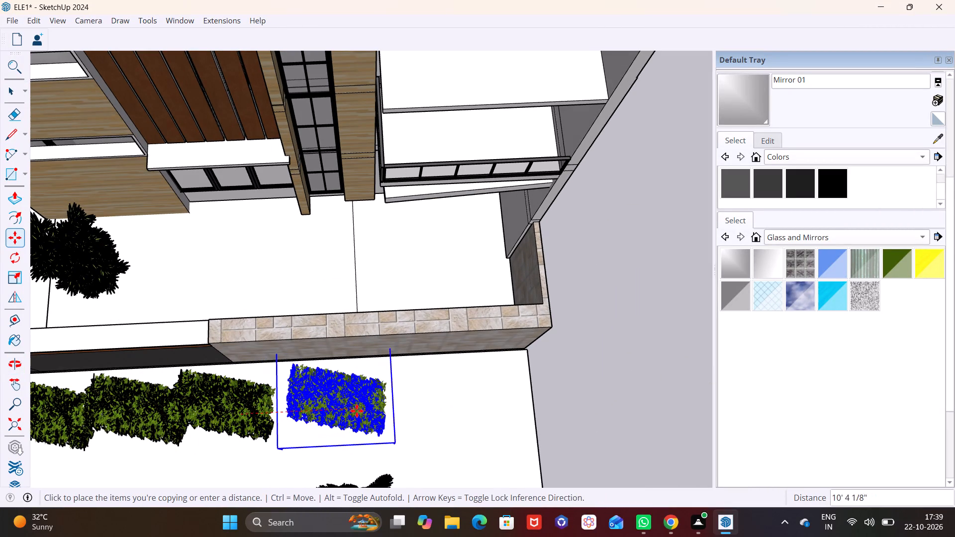
pyautogui.click(336, 408)
pyautogui.click(311, 403)
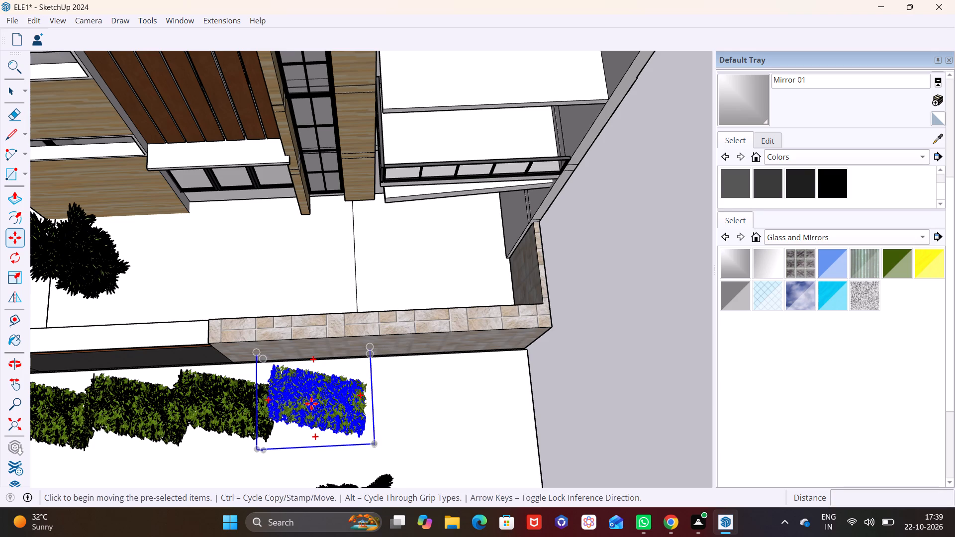
pyautogui.press('space')
pyautogui.click(406, 406)
# Add two more hedge copies along this stone wall to the pavement's end, placing the last about 8' 3 1/2" further along.
pyautogui.click(318, 412)
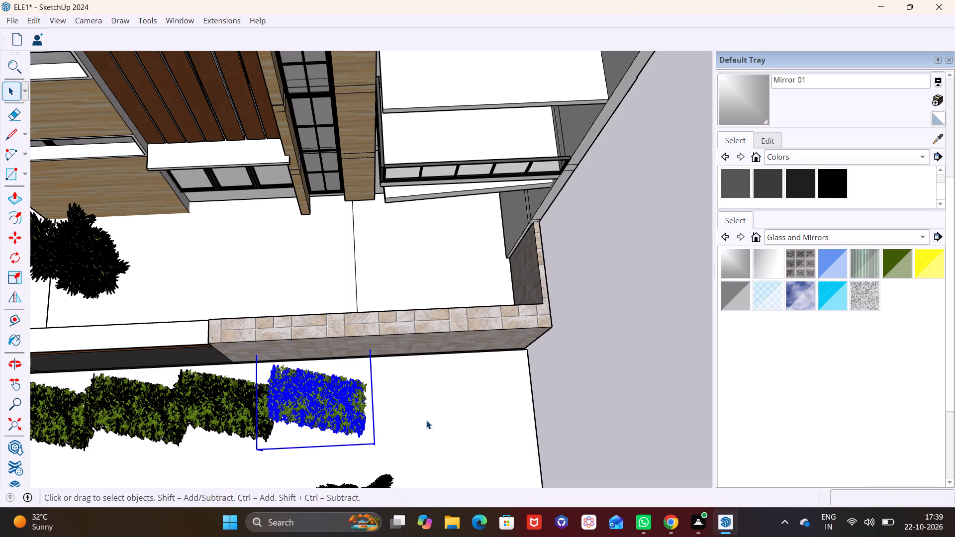
pyautogui.press('m')
pyautogui.click(339, 411)
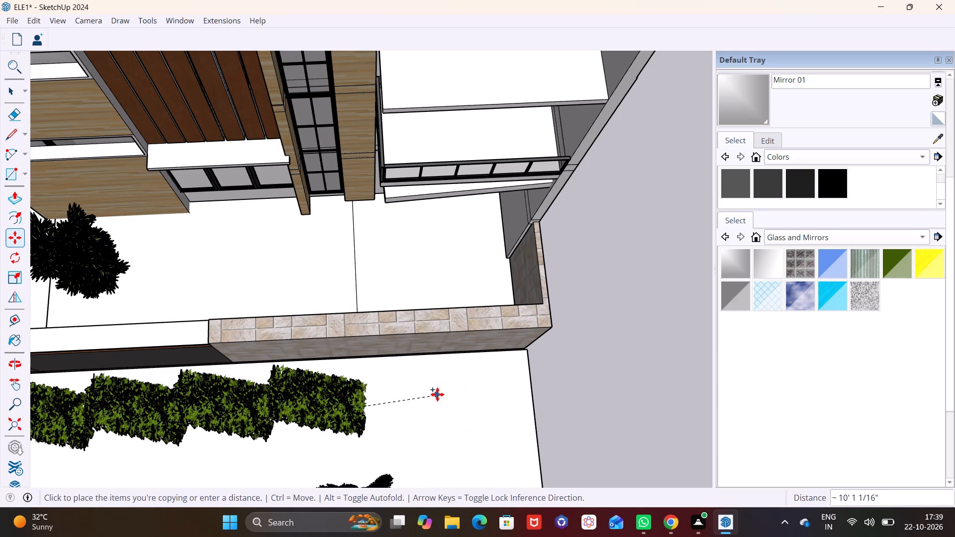
pyautogui.click(424, 401)
pyautogui.press('space')
pyautogui.click(394, 443)
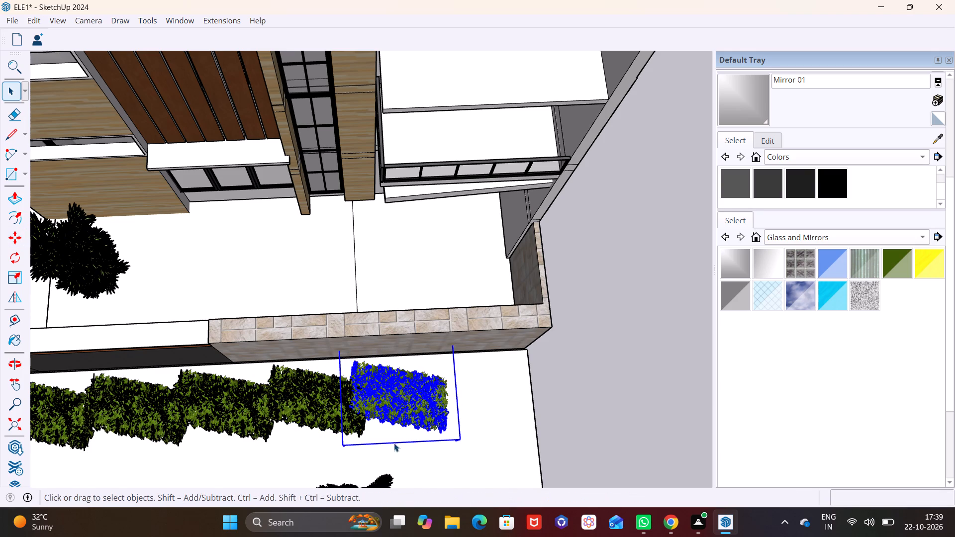
pyautogui.click(390, 409)
pyautogui.click(390, 401)
pyautogui.click(399, 397)
pyautogui.press('m')
pyautogui.click(384, 397)
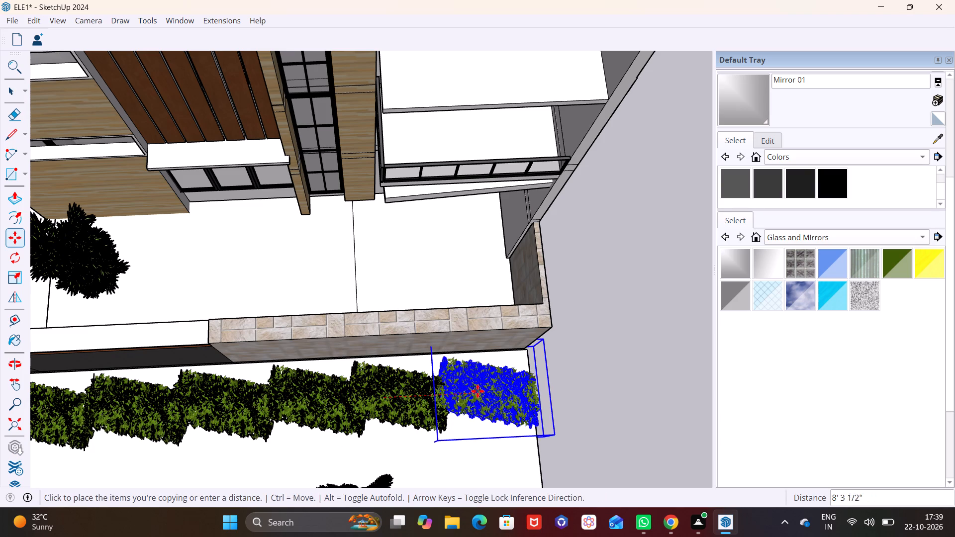
pyautogui.click(477, 392)
pyautogui.press('space')
pyautogui.click(560, 413)
# Examine the extended hedge and the house exterior from a low corner view.
pyautogui.moveTo(436, 448); pyautogui.dragTo(469, 313, button='middle')
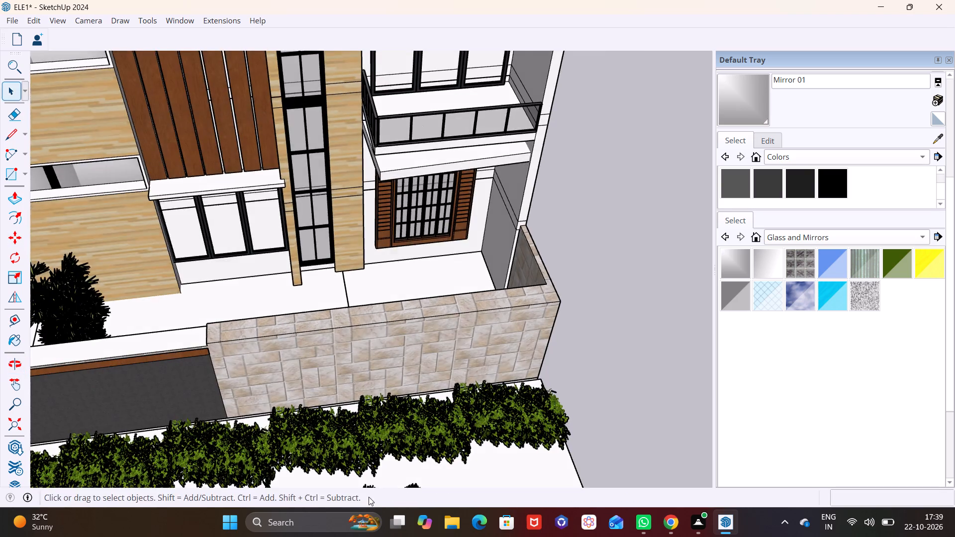
pyautogui.moveTo(375, 469); pyautogui.dragTo(411, 360, button='middle')
pyautogui.scroll(-6, 412, 373)
pyautogui.moveTo(332, 447); pyautogui.dragTo(430, 361, button='middle')
pyautogui.scroll(-3, 358, 452)
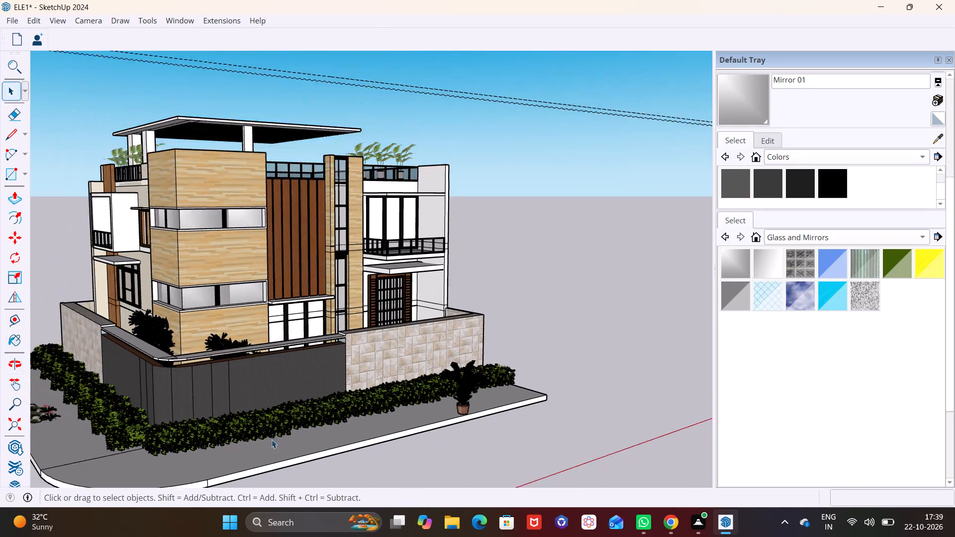
# Move the potted palm on the balcony-facade side inward from the pavement edge toward the hedge by about 2' 10".
pyautogui.scroll(-2, 272, 440)
pyautogui.moveTo(190, 423); pyautogui.dragTo(450, 420, button='middle')
pyautogui.moveTo(302, 432); pyautogui.dragTo(447, 323, button='middle')
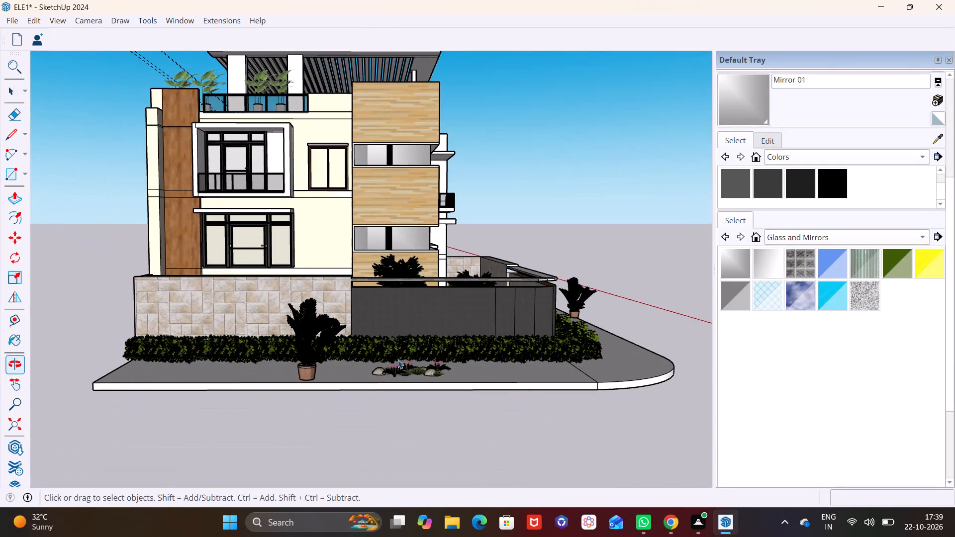
pyautogui.moveTo(384, 391); pyautogui.dragTo(382, 447, button='middle')
pyautogui.scroll(4, 383, 407)
pyautogui.keyDown('shift'); pyautogui.moveTo(403, 417); pyautogui.dragTo(419, 379, button='middle'); pyautogui.keyUp('shift')
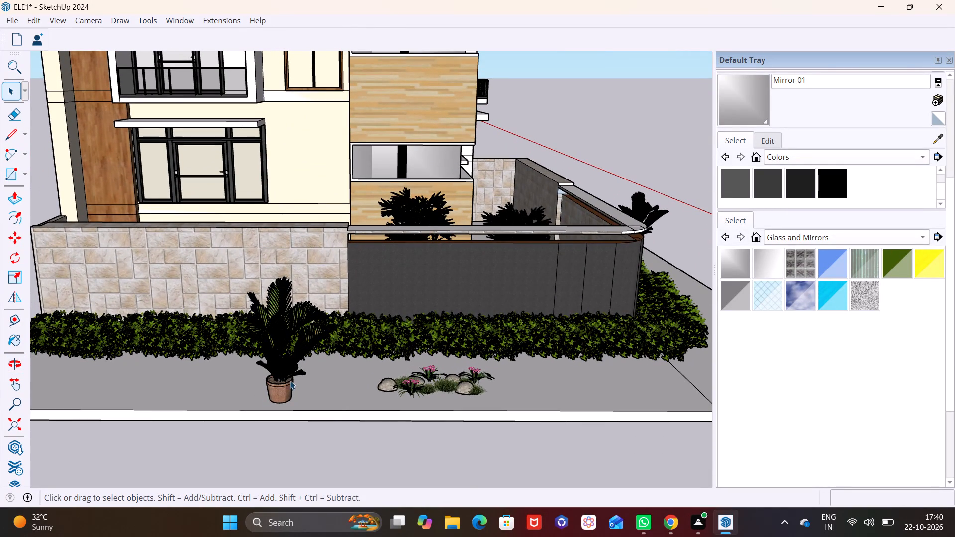
pyautogui.click(273, 386)
pyautogui.moveTo(325, 406); pyautogui.dragTo(126, 459, button='middle')
pyautogui.scroll(3, 101, 375)
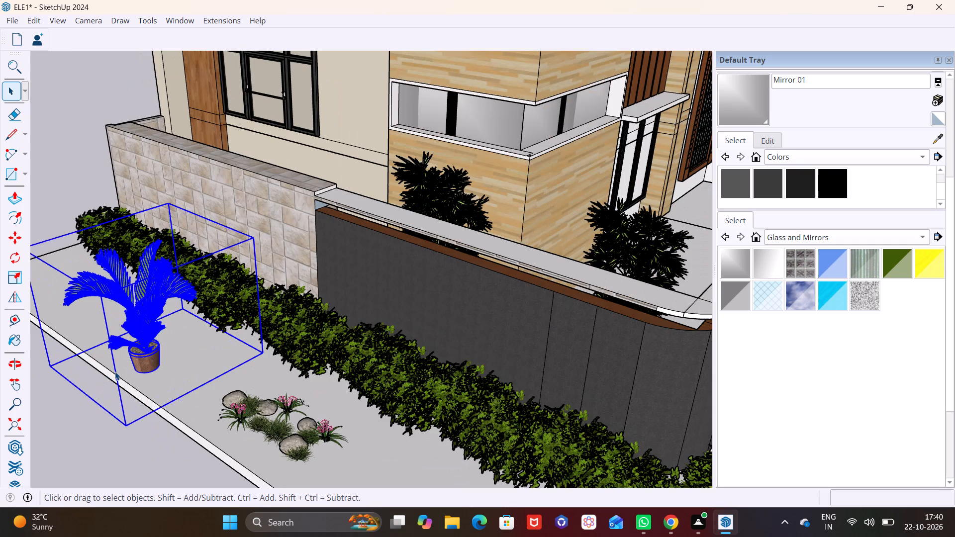
pyautogui.press('m')
pyautogui.click(146, 352)
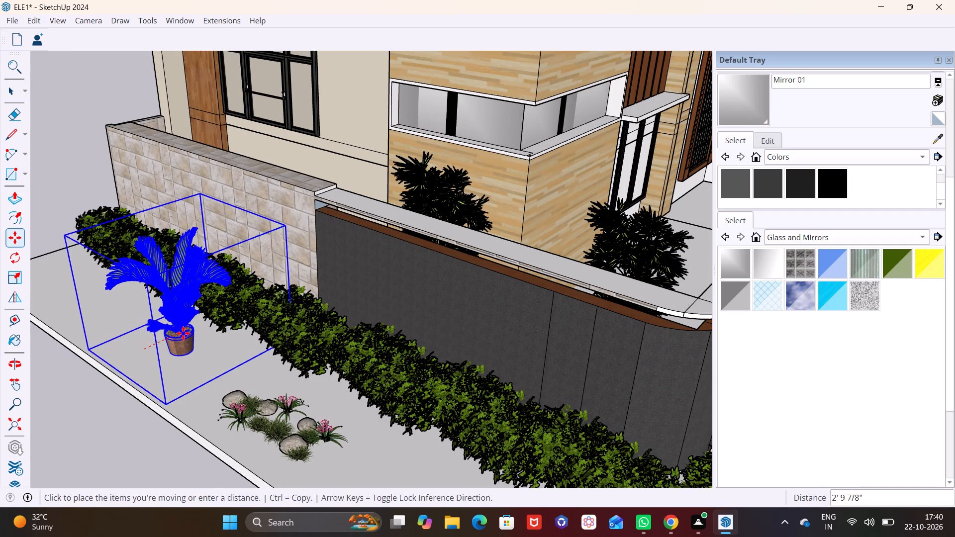
pyautogui.click(175, 336)
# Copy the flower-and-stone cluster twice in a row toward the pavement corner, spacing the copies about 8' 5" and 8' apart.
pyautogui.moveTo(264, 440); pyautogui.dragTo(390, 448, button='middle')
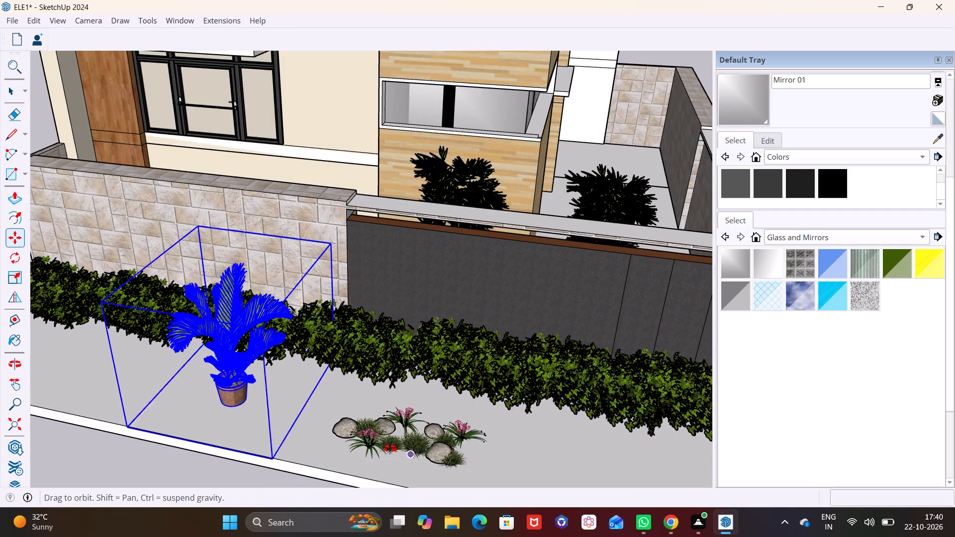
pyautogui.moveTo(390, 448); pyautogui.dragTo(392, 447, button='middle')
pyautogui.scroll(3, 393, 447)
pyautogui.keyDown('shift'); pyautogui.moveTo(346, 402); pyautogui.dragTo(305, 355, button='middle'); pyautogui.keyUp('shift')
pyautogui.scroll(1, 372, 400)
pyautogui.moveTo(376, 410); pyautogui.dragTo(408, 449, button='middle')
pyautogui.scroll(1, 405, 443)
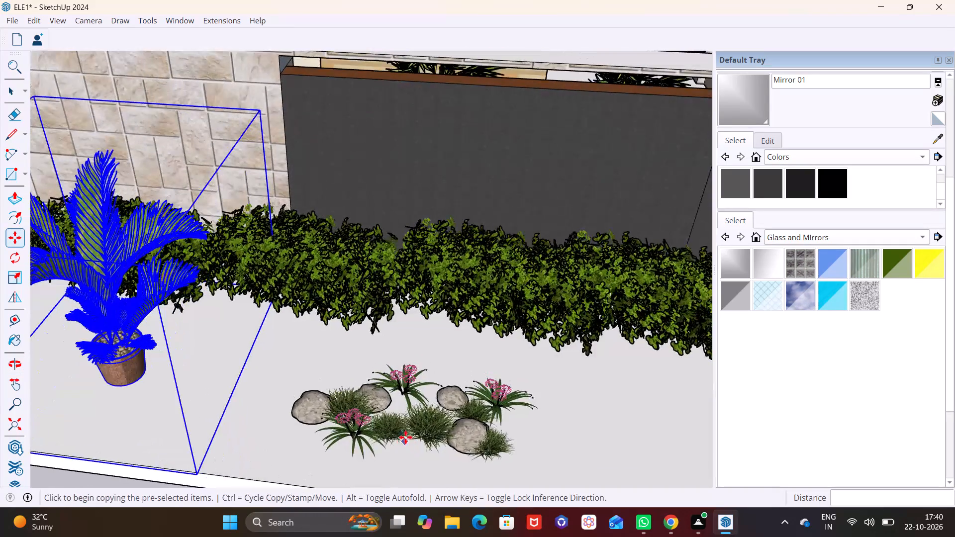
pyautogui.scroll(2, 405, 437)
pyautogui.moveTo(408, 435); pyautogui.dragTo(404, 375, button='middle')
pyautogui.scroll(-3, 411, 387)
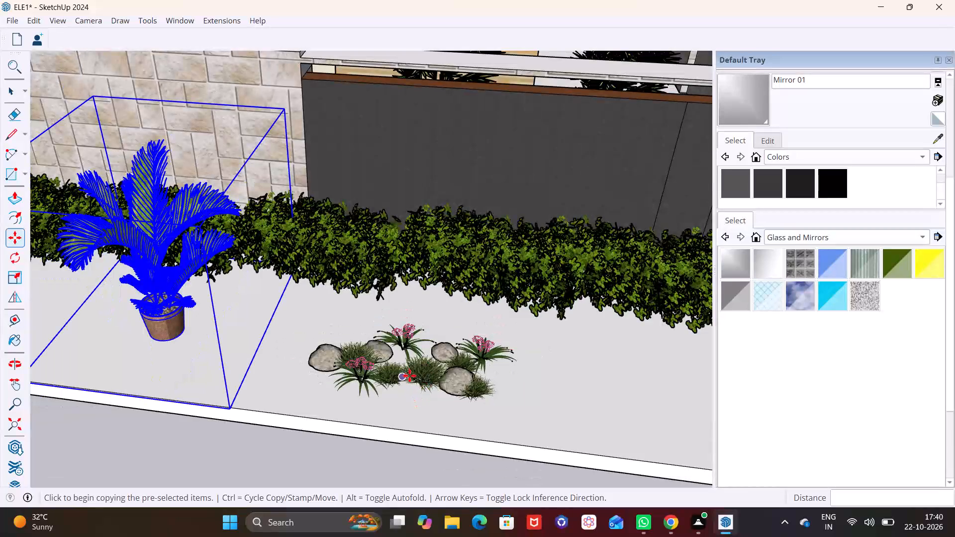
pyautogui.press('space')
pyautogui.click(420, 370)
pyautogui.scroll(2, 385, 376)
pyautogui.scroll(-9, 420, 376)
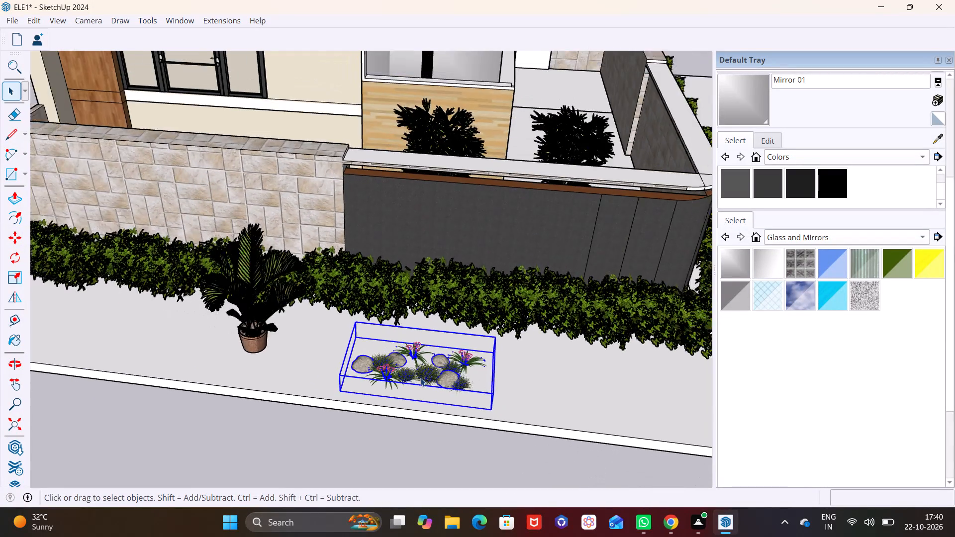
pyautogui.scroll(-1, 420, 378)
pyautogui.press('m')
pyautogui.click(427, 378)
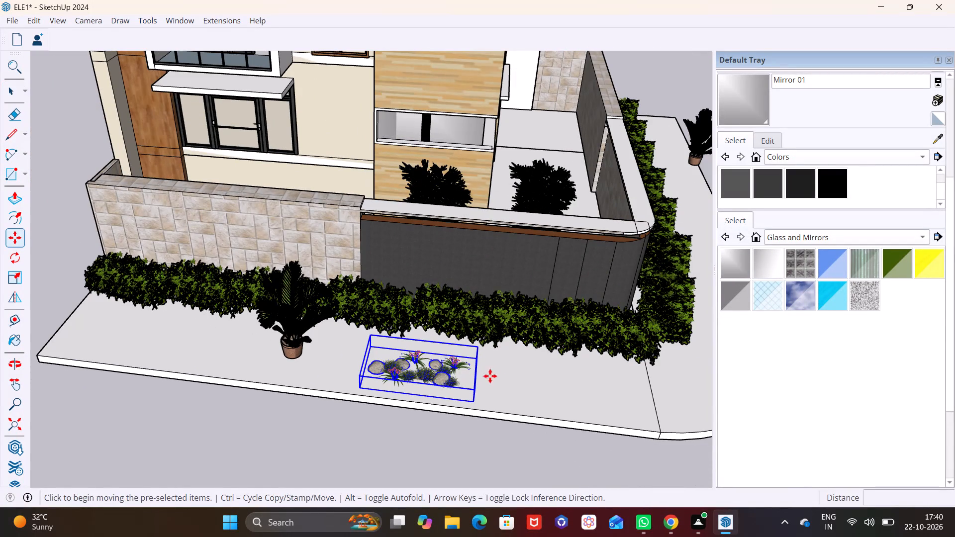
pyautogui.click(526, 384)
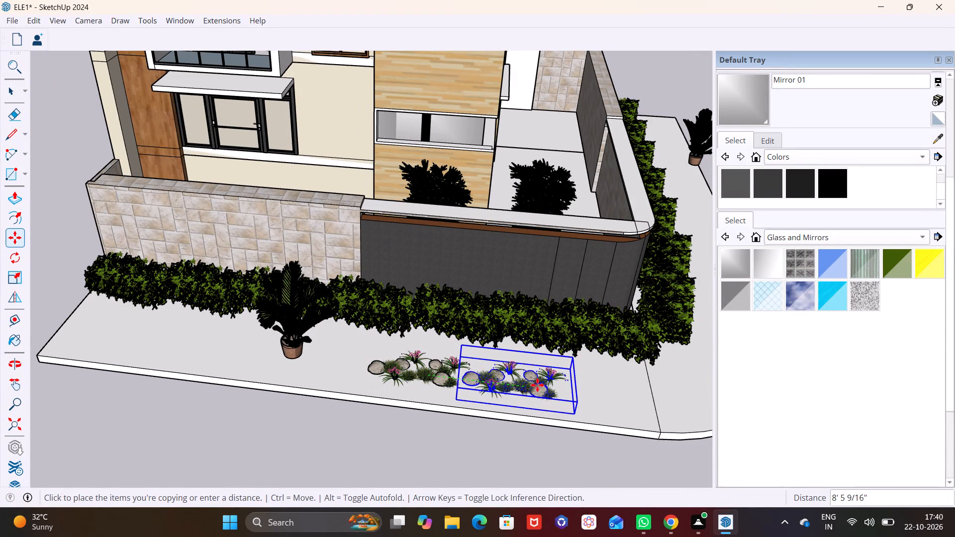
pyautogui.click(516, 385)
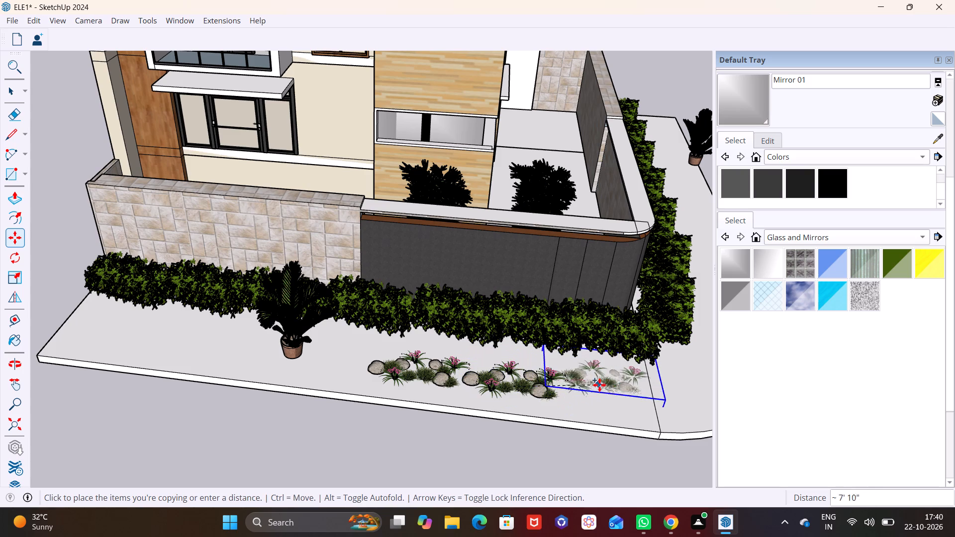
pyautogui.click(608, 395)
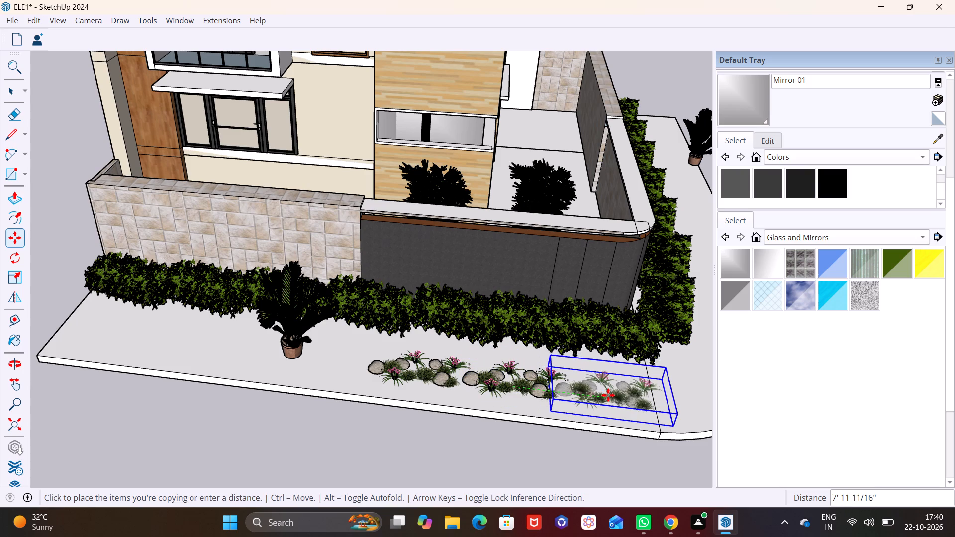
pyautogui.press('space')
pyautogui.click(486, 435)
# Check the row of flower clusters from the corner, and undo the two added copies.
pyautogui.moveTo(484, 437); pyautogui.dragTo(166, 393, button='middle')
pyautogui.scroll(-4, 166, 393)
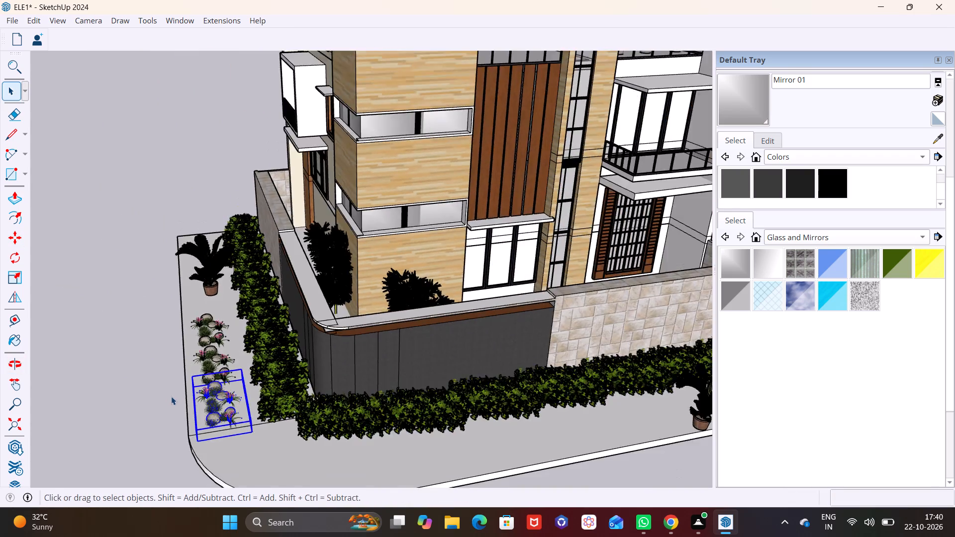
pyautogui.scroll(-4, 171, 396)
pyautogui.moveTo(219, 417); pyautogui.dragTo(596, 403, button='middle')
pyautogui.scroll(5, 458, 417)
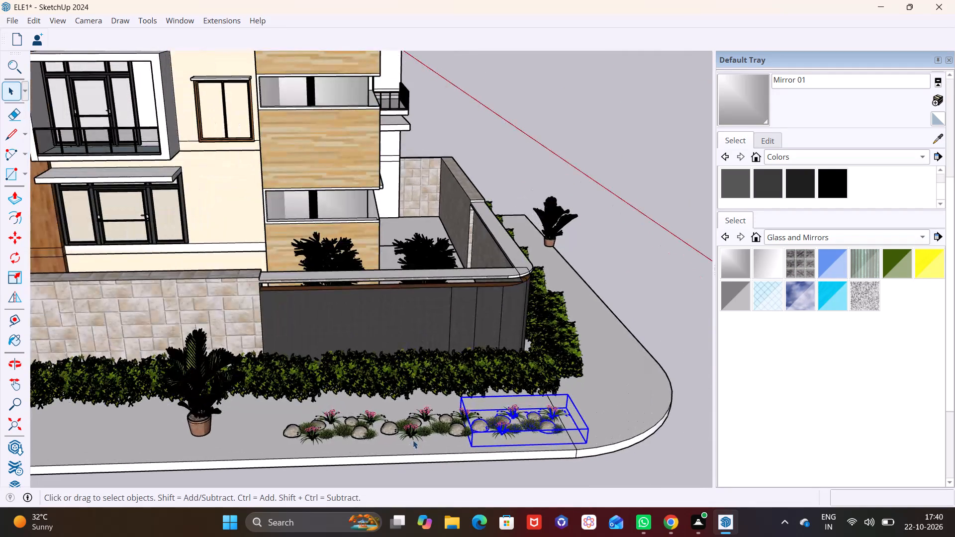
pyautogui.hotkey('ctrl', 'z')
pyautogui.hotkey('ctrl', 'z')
# Move the flower-and-stone cluster about 2' 7" closer to the hedge.
pyautogui.scroll(1, 371, 424)
pyautogui.moveTo(365, 427); pyautogui.dragTo(347, 496, button='middle')
pyautogui.scroll(-1, 347, 496)
pyautogui.keyDown('shift'); pyautogui.moveTo(336, 469); pyautogui.dragTo(397, 349, button='middle'); pyautogui.keyUp('shift')
pyautogui.moveTo(391, 383); pyautogui.dragTo(381, 438, button='middle')
pyautogui.scroll(6, 358, 396)
pyautogui.click(382, 393)
pyautogui.press('m')
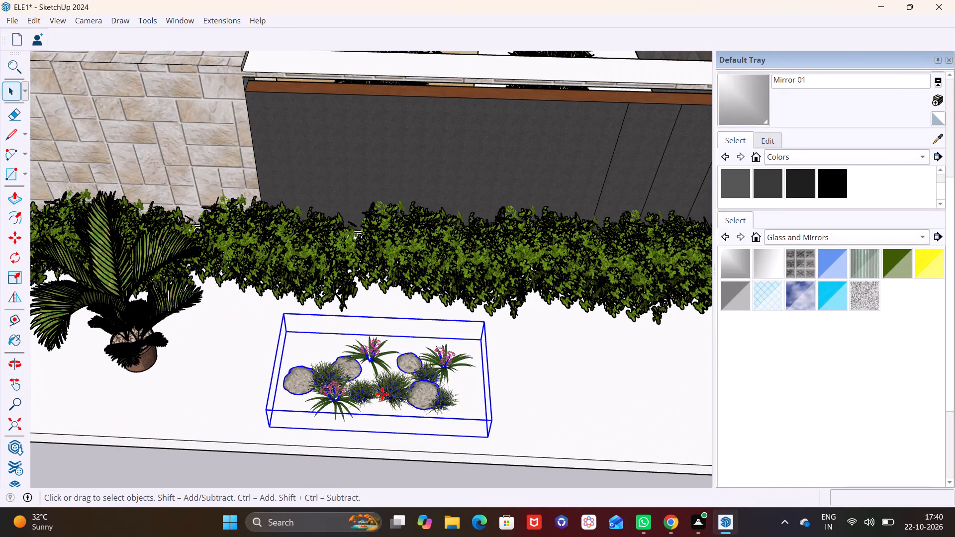
pyautogui.click(373, 388)
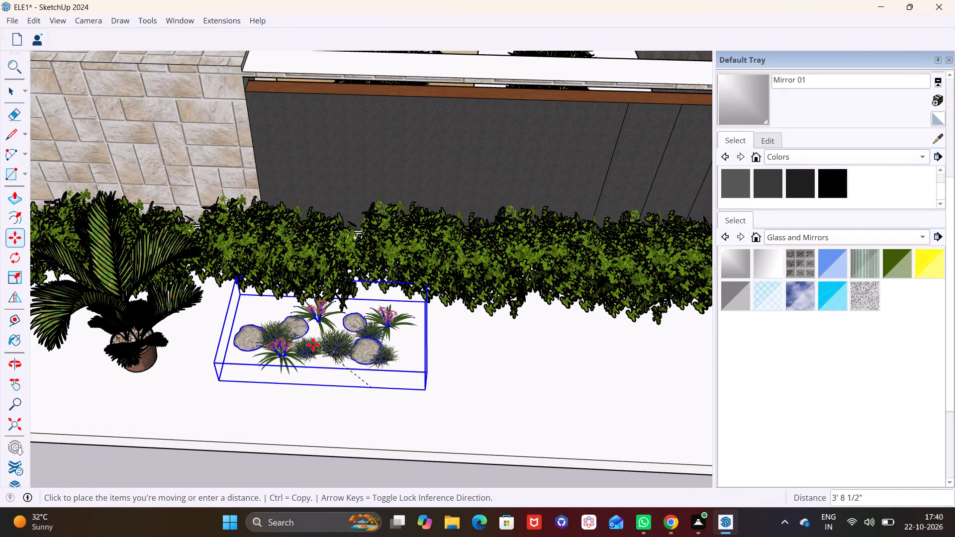
pyautogui.click(369, 344)
pyautogui.press('space')
pyautogui.click(391, 391)
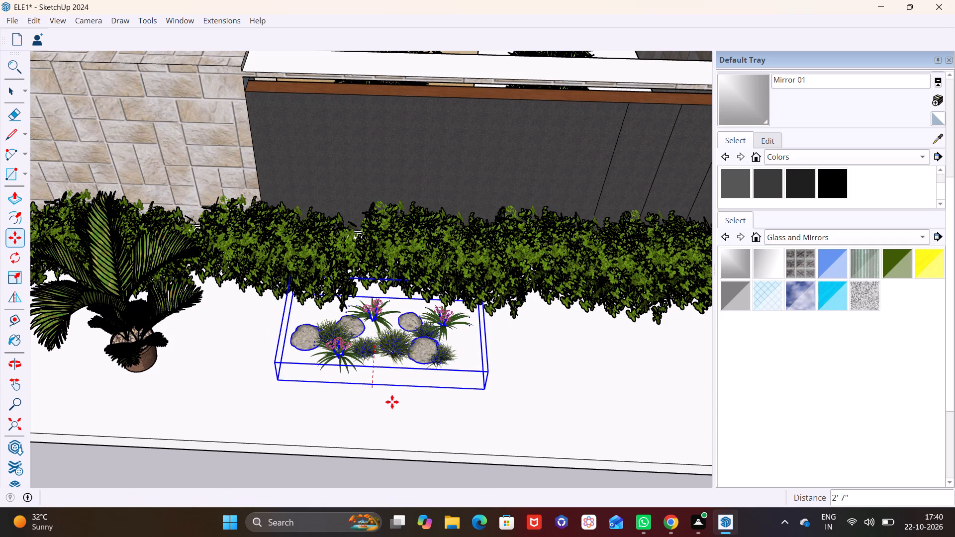
pyautogui.press('space')
pyautogui.click(383, 408)
# Copy the flower cluster past the potted palm to the pavement's far end, about 30' 1" along the hedge.
pyautogui.moveTo(383, 408); pyautogui.dragTo(424, 305, button='middle')
pyautogui.scroll(-4, 415, 339)
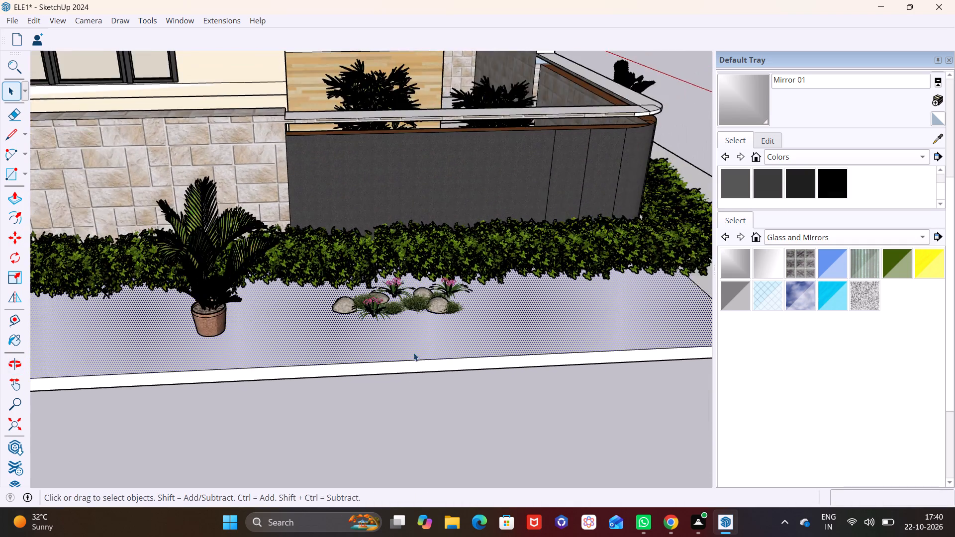
pyautogui.scroll(-7, 413, 353)
pyautogui.middleClick(401, 352)
pyautogui.keyDown('shift'); pyautogui.moveTo(424, 358); pyautogui.dragTo(495, 359, button='middle'); pyautogui.keyUp('shift')
pyautogui.click(470, 339)
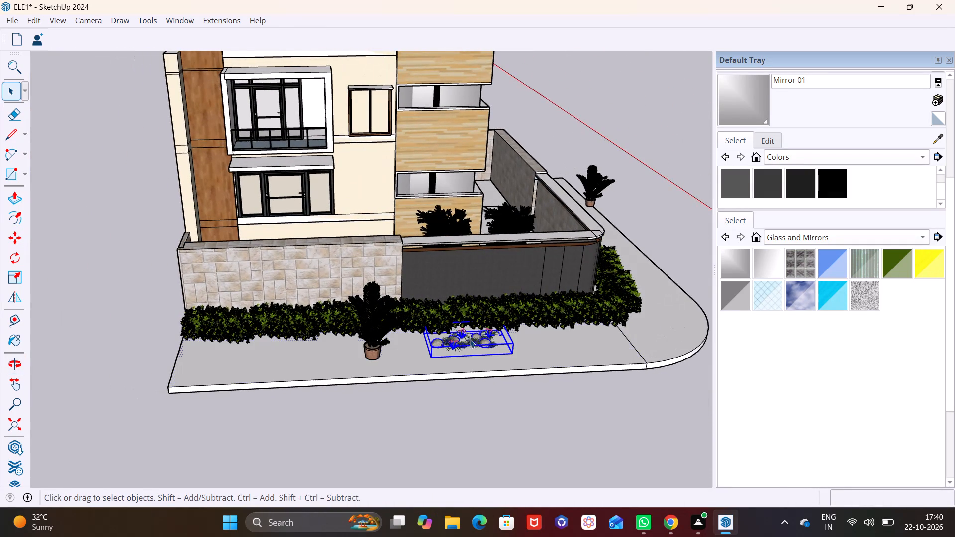
pyautogui.press('m')
pyautogui.click(465, 336)
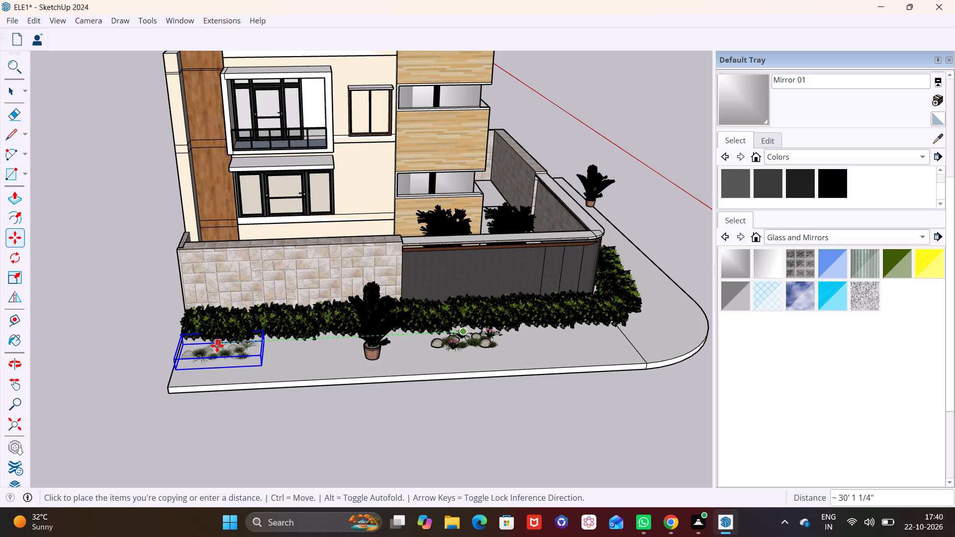
pyautogui.click(217, 346)
pyautogui.press('space')
pyautogui.click(282, 367)
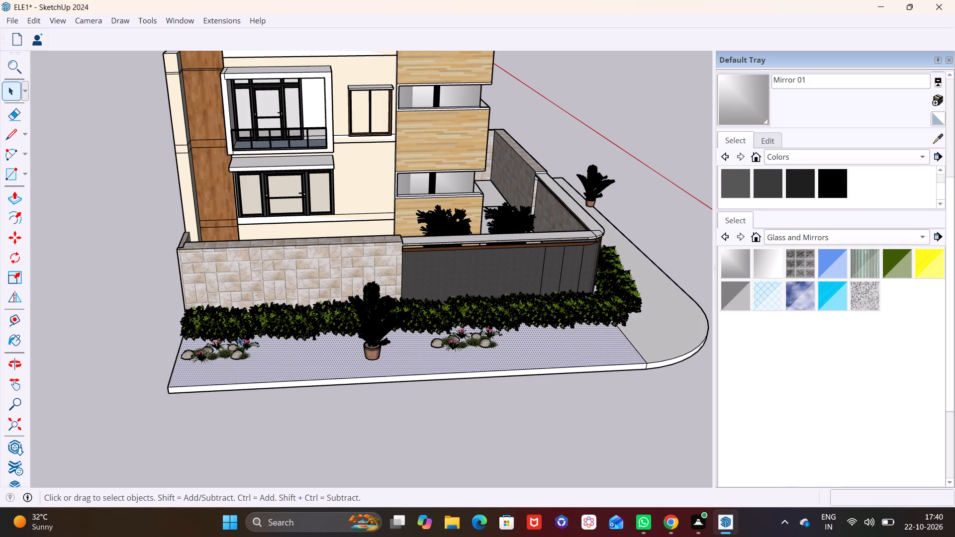
# Copy the far-end flower cluster about 9' 2 7/16" back along the hedge, placing it beside the potted palm.
pyautogui.click(232, 349)
pyautogui.press('m')
pyautogui.click(0, 439)
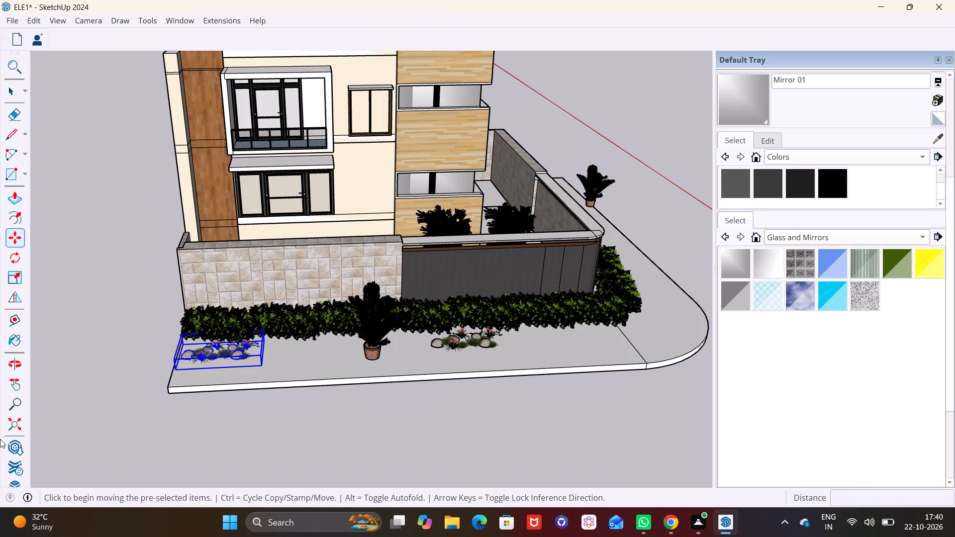
pyautogui.click(218, 359)
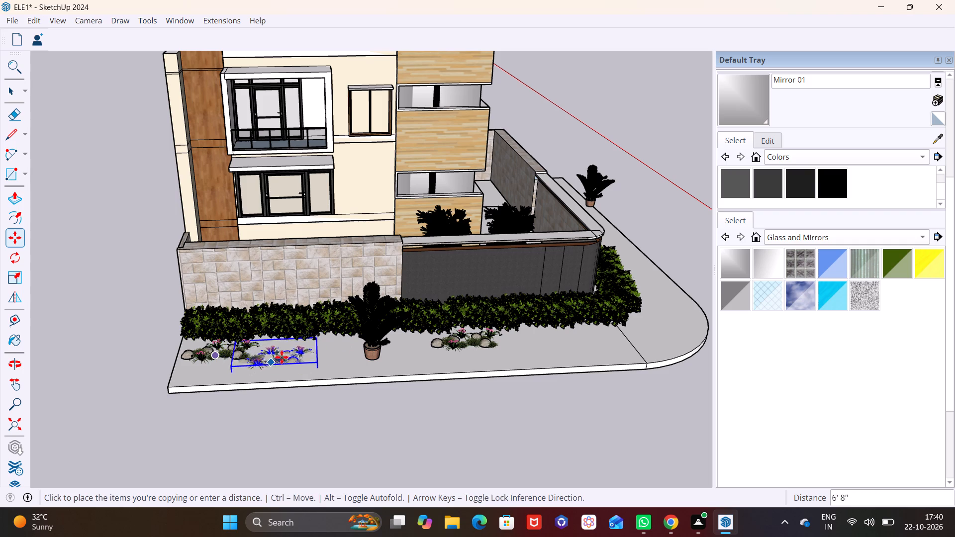
pyautogui.click(293, 354)
pyautogui.press('space')
pyautogui.click(324, 414)
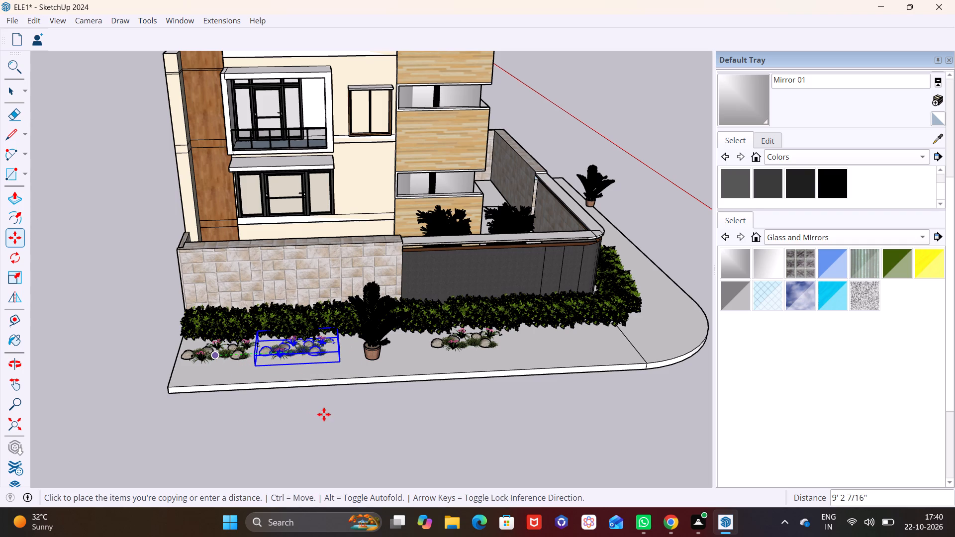
pyautogui.click(325, 413)
# Move the potted palm on the slatted-facade side about 5' inward from the pavement edge, up against the hedge.
pyautogui.moveTo(326, 443); pyautogui.dragTo(106, 461, button='middle')
pyautogui.scroll(-4, 166, 397)
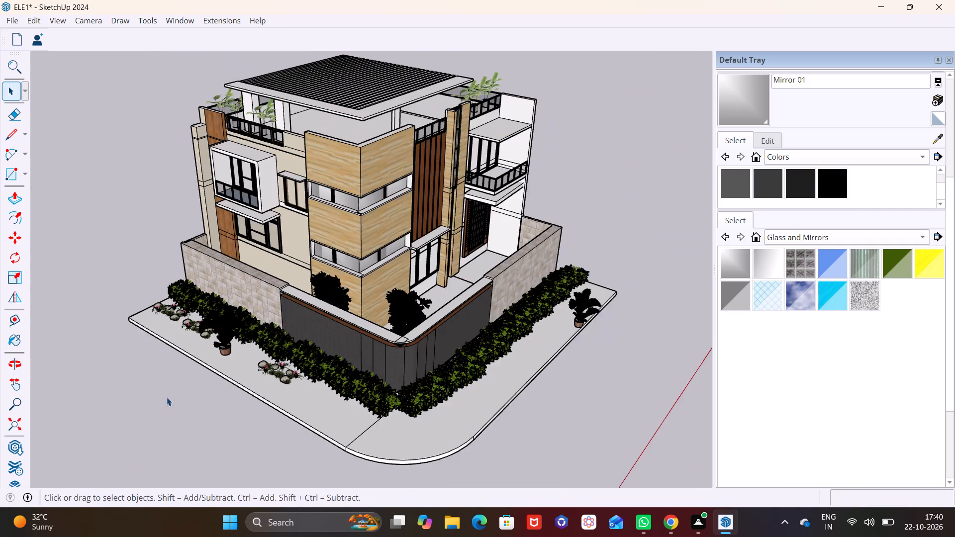
pyautogui.scroll(-4, 167, 397)
pyautogui.moveTo(262, 383); pyautogui.dragTo(229, 328, button='middle')
pyautogui.scroll(10, 517, 366)
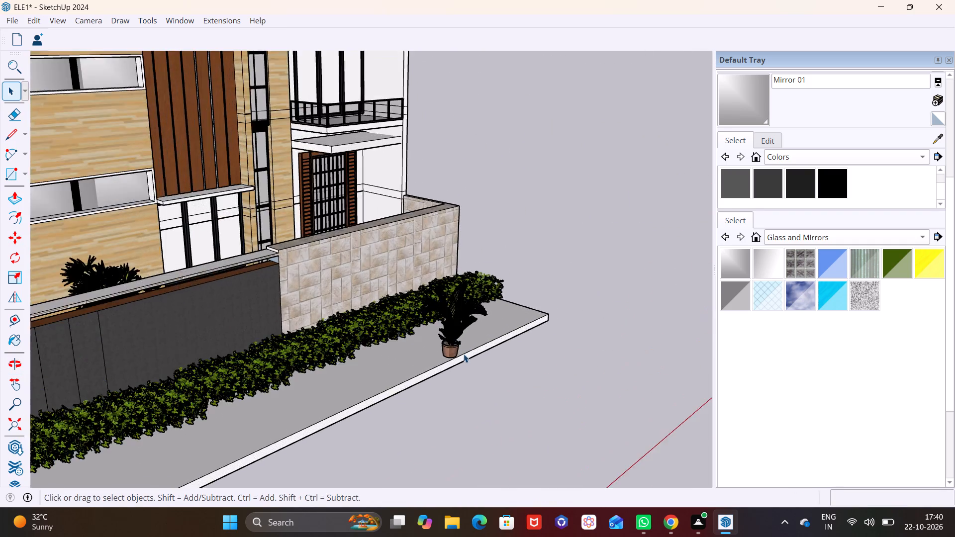
pyautogui.scroll(4, 464, 354)
pyautogui.moveTo(464, 355); pyautogui.dragTo(490, 368, button='middle')
pyautogui.scroll(3, 466, 340)
pyautogui.click(462, 366)
pyautogui.press('m')
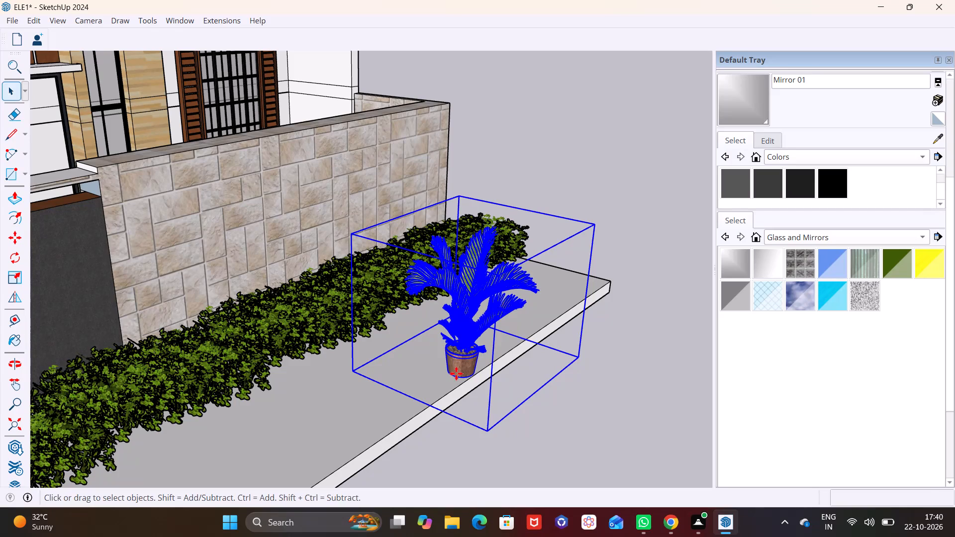
pyautogui.click(459, 361)
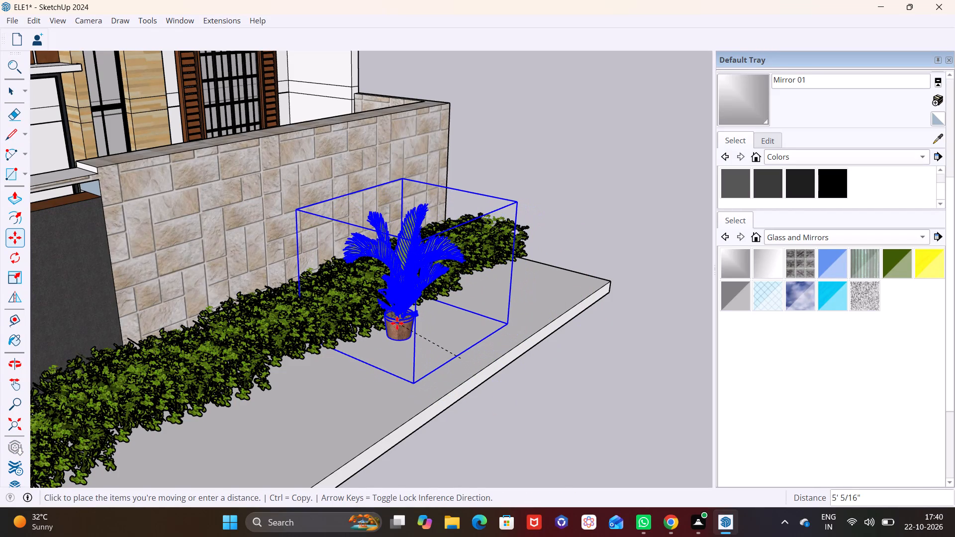
pyautogui.click(397, 323)
pyautogui.press('space')
pyautogui.click(521, 411)
# Examine the plant arrangement and the whole house exterior from both street sides and the corner.
pyautogui.scroll(-10, 521, 406)
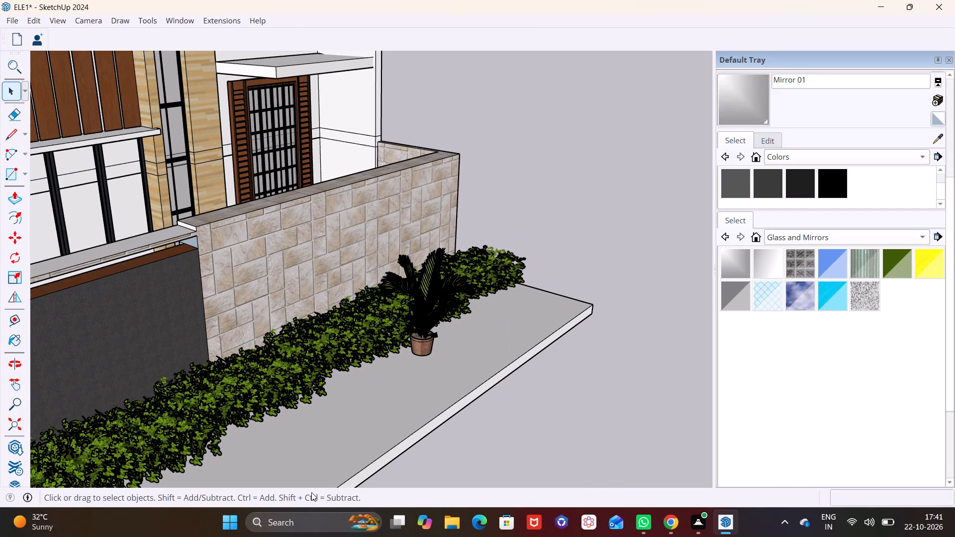
pyautogui.scroll(-12, 235, 405)
pyautogui.moveTo(270, 394); pyautogui.dragTo(438, 329, button='middle')
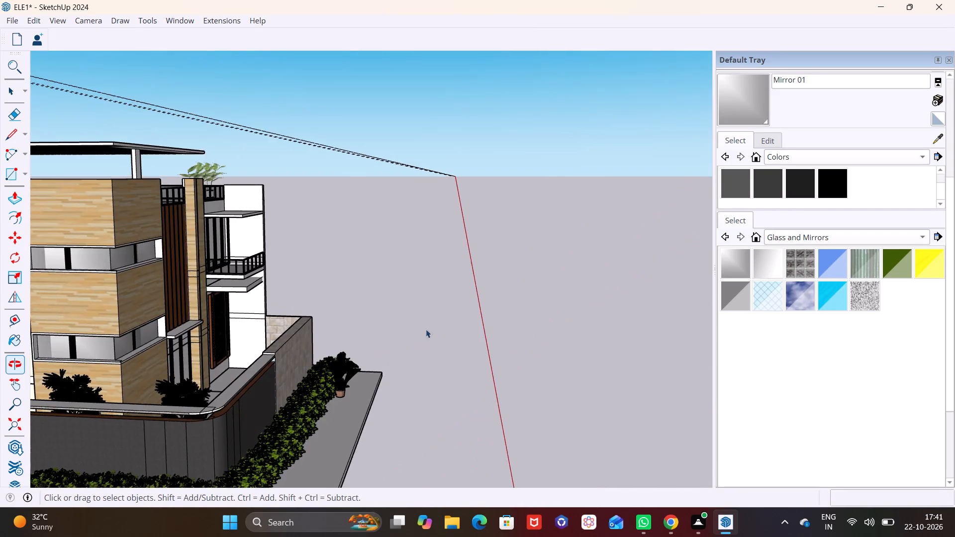
pyautogui.scroll(-3, 367, 367)
pyautogui.keyDown('shift'); pyautogui.moveTo(250, 390); pyautogui.dragTo(420, 328, button='middle'); pyautogui.keyUp('shift')
pyautogui.moveTo(402, 355); pyautogui.dragTo(396, 363, button='middle')
pyautogui.scroll(-1, 402, 355)
pyautogui.moveTo(398, 357); pyautogui.dragTo(238, 389, button='middle')
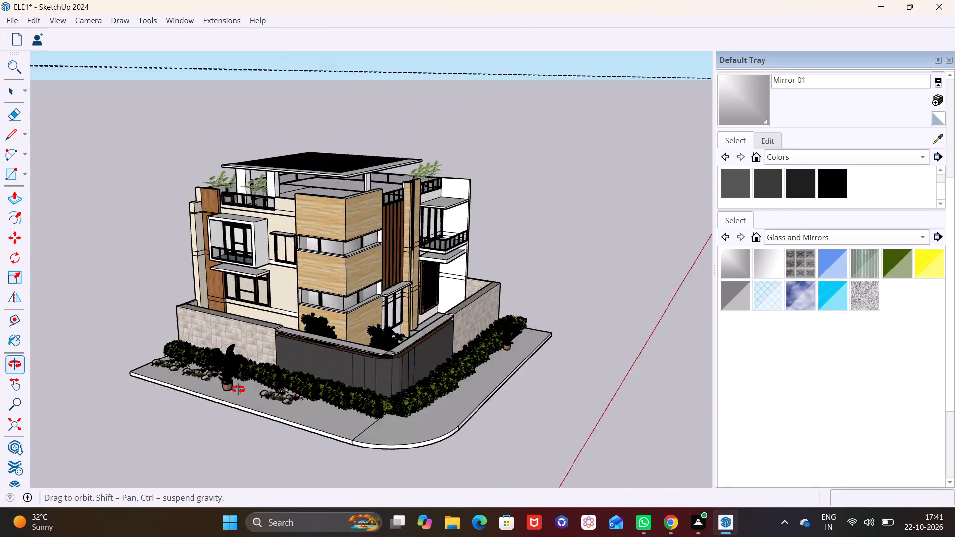
pyautogui.moveTo(238, 389); pyautogui.dragTo(200, 373, button='middle')
pyautogui.scroll(-3, 272, 327)
pyautogui.moveTo(299, 353); pyautogui.dragTo(133, 292, button='middle')
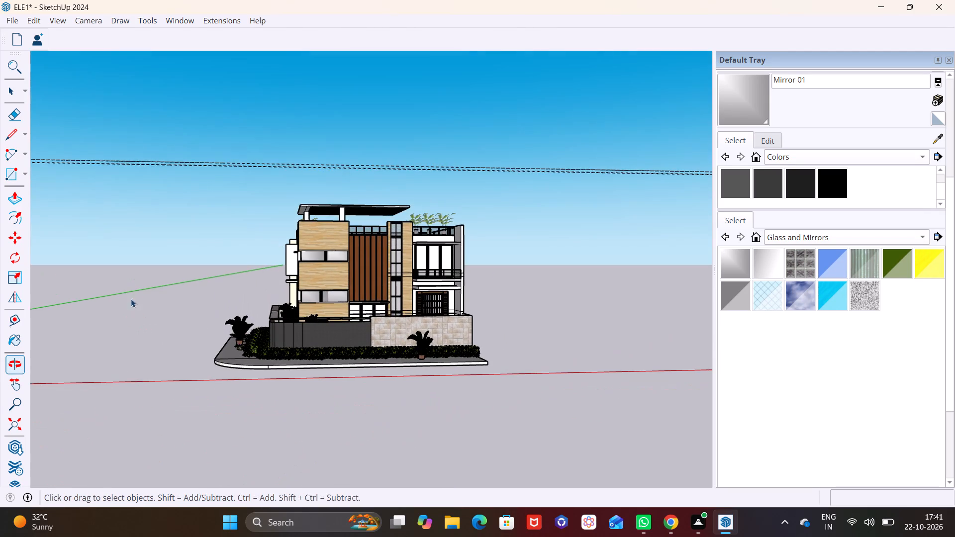
pyautogui.scroll(1, 266, 361)
pyautogui.scroll(1, 392, 330)
pyautogui.moveTo(394, 330); pyautogui.dragTo(551, 352, button='middle')
pyautogui.scroll(-2, 389, 355)
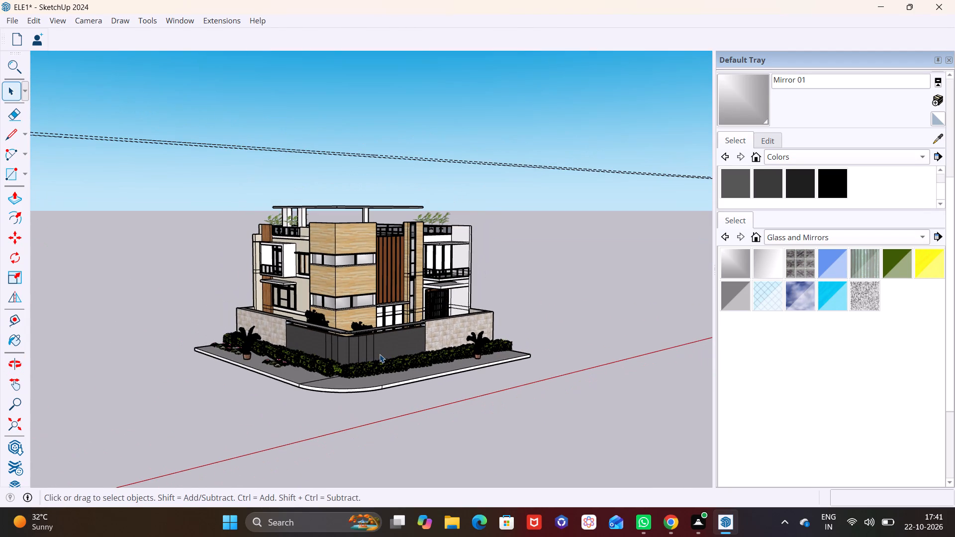
pyautogui.middleClick(380, 354)
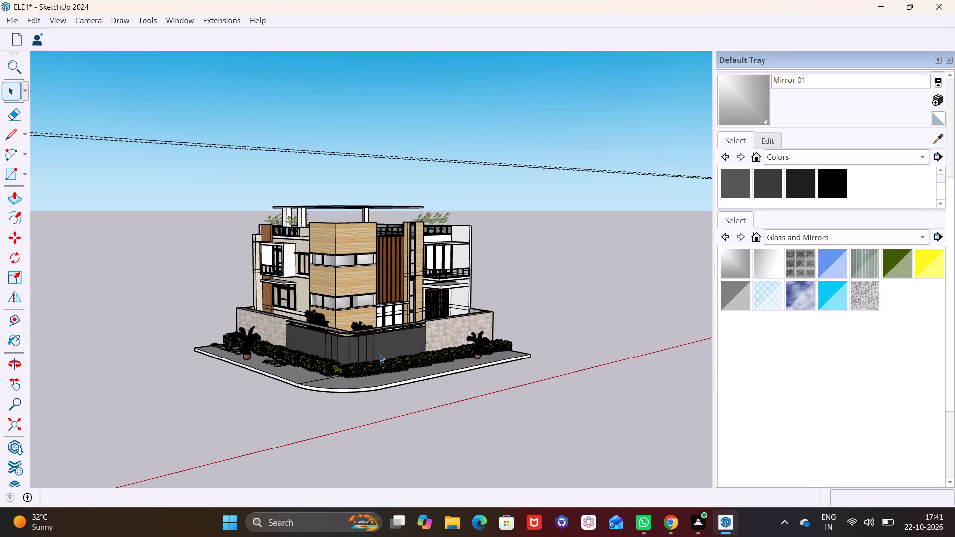
pyautogui.scroll(1, 380, 354)
pyautogui.moveTo(380, 354); pyautogui.dragTo(383, 319, button='middle')
pyautogui.scroll(5, 370, 316)
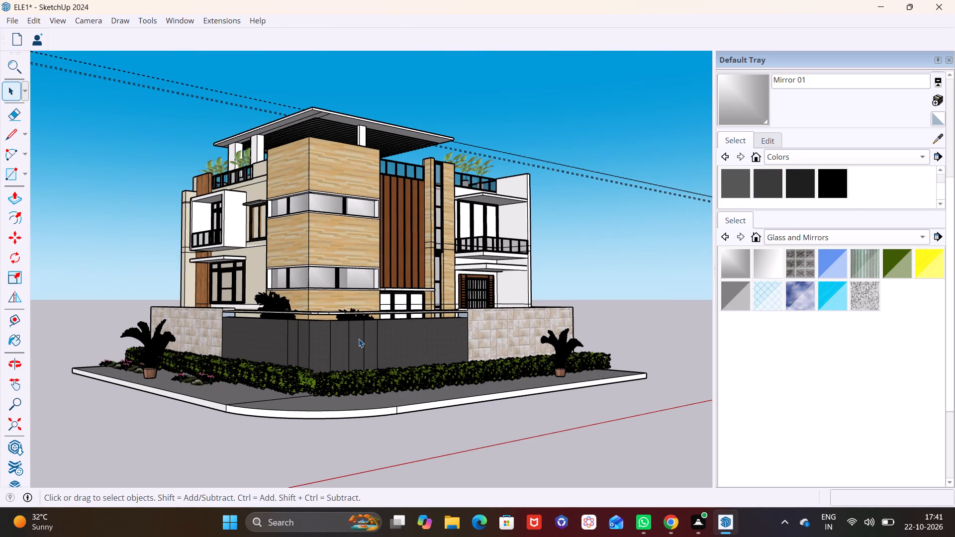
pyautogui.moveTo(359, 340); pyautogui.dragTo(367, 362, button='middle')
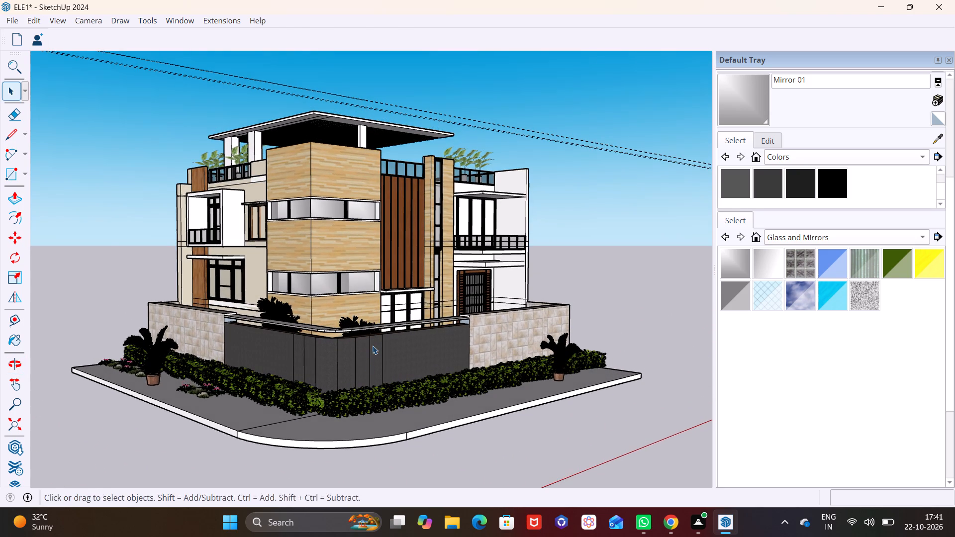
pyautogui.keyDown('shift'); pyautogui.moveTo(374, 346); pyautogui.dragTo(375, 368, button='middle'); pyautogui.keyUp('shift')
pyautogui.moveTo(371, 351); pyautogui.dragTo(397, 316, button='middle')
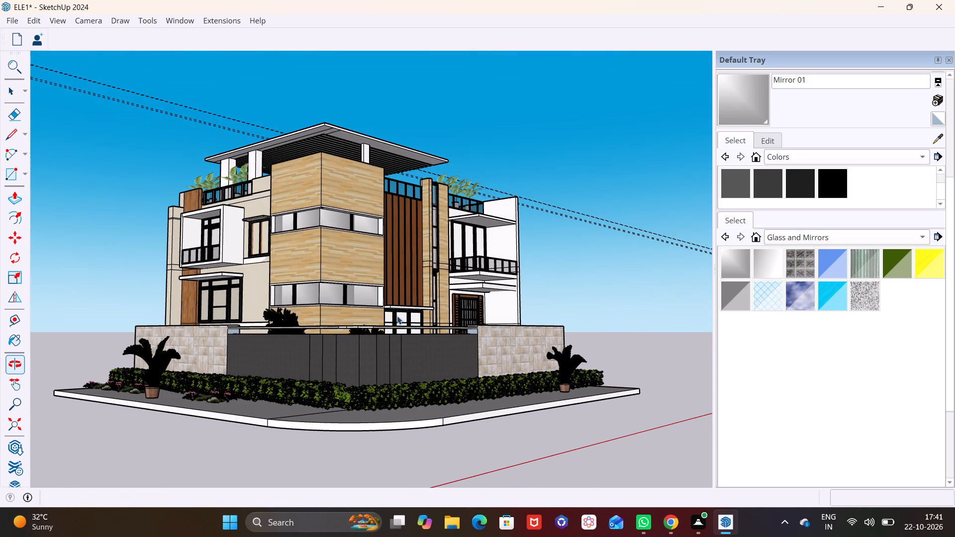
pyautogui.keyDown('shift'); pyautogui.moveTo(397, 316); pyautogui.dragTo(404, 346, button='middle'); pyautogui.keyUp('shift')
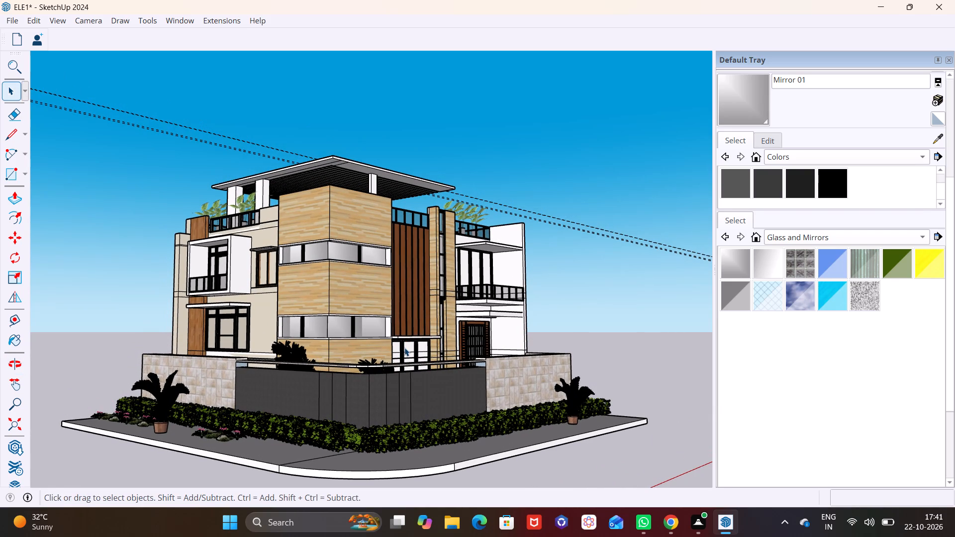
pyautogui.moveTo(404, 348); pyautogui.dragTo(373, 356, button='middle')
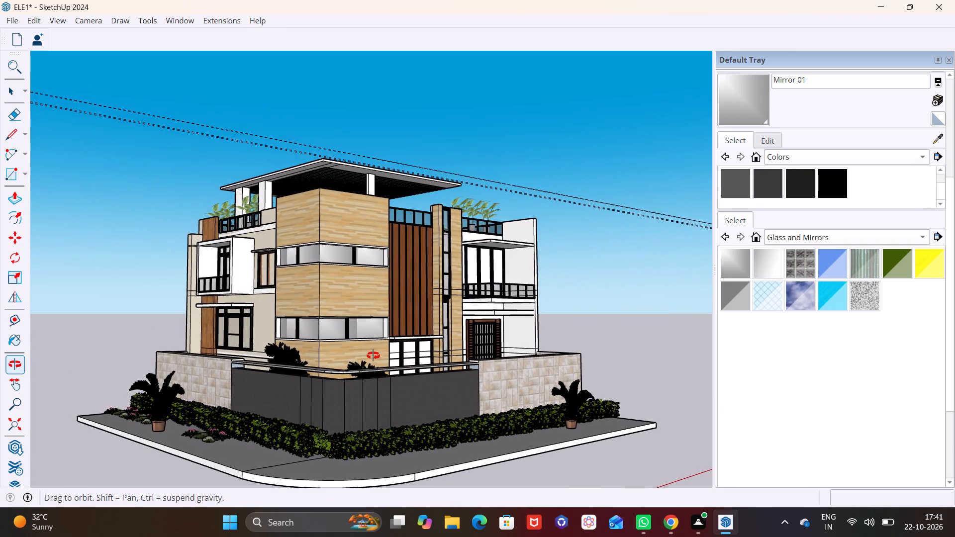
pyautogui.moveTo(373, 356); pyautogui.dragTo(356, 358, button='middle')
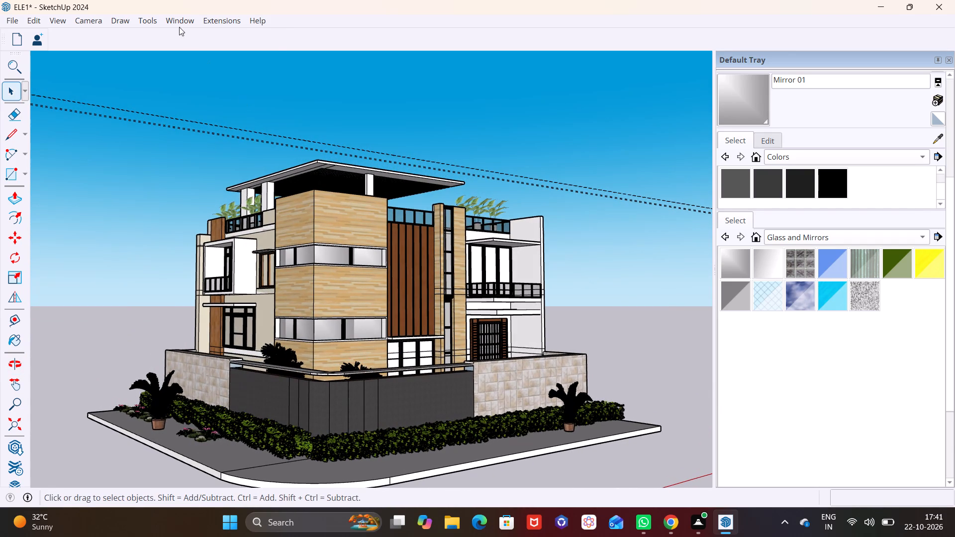
# Search the 3D Warehouse for TREES.
pyautogui.click(179, 22)
pyautogui.click(204, 119)
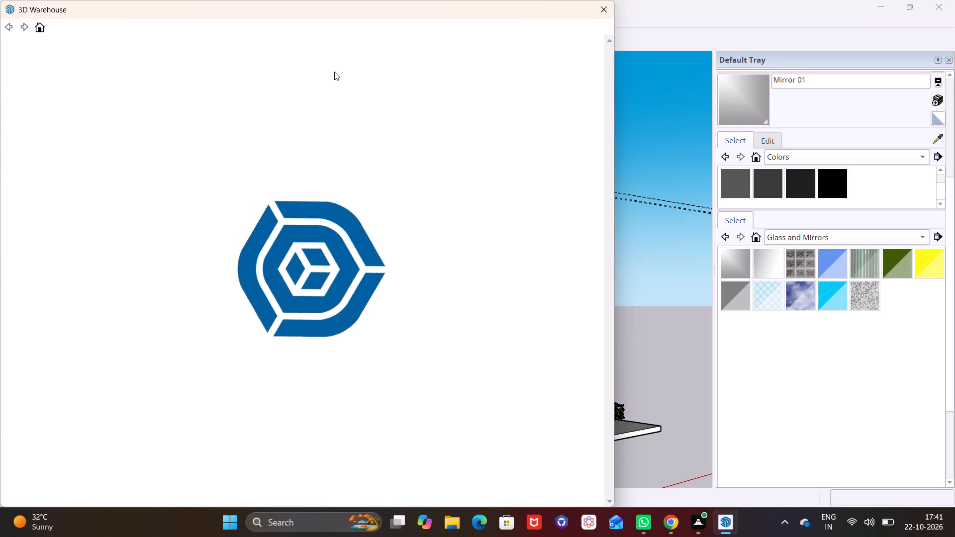
pyautogui.click(232, 59)
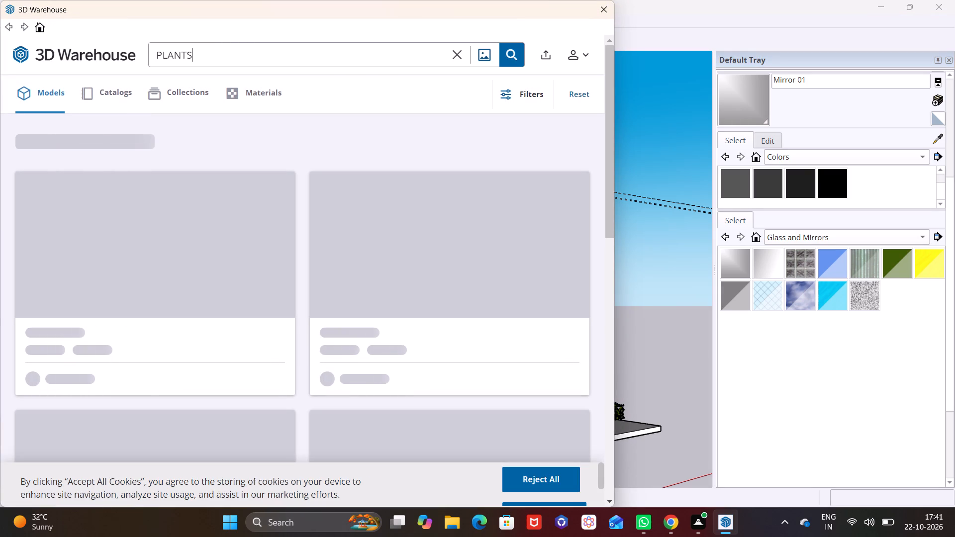
pyautogui.press('BackSpace')
pyautogui.press('BackSpace')
pyautogui.press('BackSpace')
pyautogui.press('BackSpace')
pyautogui.press('BackSpace')
pyautogui.press('BackSpace')
pyautogui.press('BackSpace')
pyautogui.press('BackSpace')
pyautogui.press('BackSpace')
pyautogui.press('BackSpace')
pyautogui.press('BackSpace')
pyautogui.press('BackSpace')
pyautogui.write('TREES')
pyautogui.press('Return')
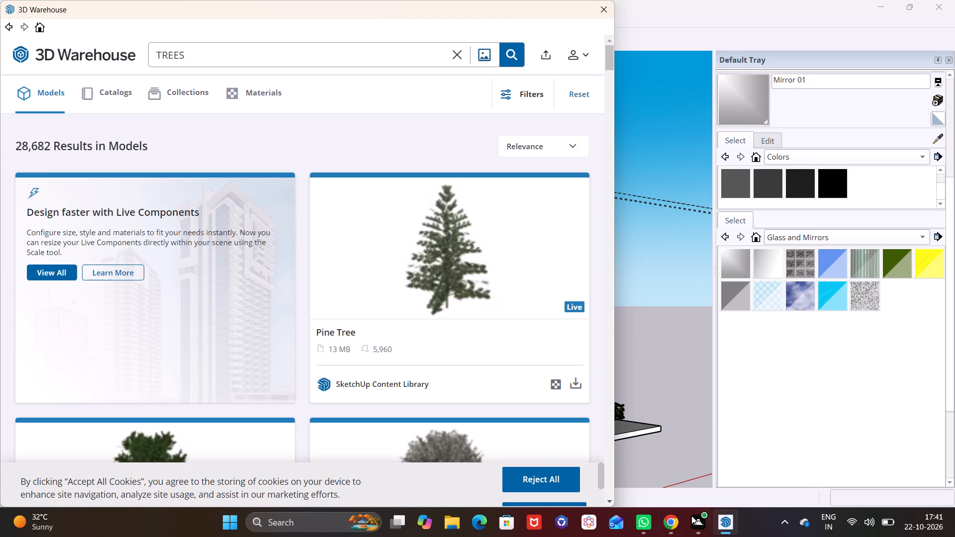
# Load the round-crowned green TREE model (1.1 MB) into the house model and place it at the hedge end on the slatted-facade side.
pyautogui.doubleClick(604, 502)
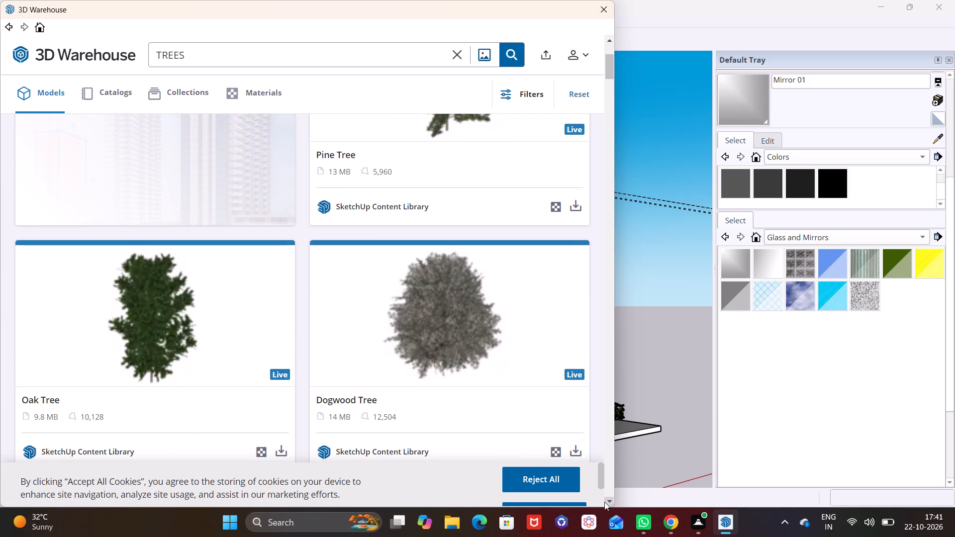
pyautogui.click(604, 502)
pyautogui.click(604, 502)
pyautogui.click(604, 502)
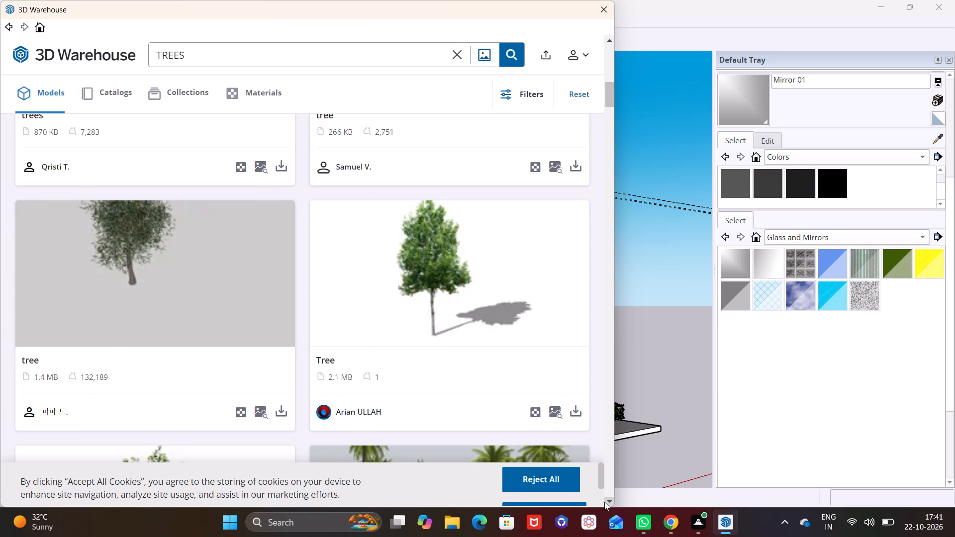
pyautogui.click(604, 502)
pyautogui.click(604, 502)
pyautogui.click(604, 502)
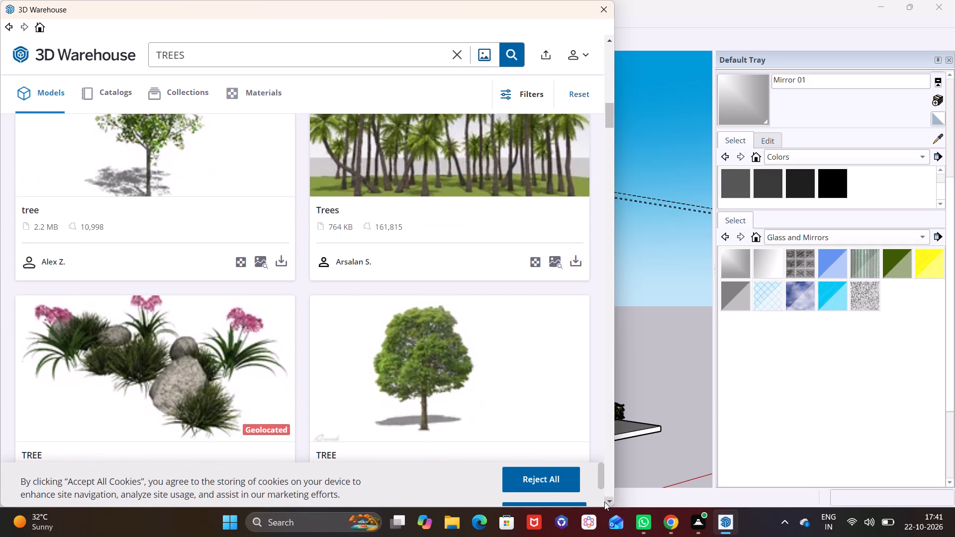
pyautogui.click(574, 386)
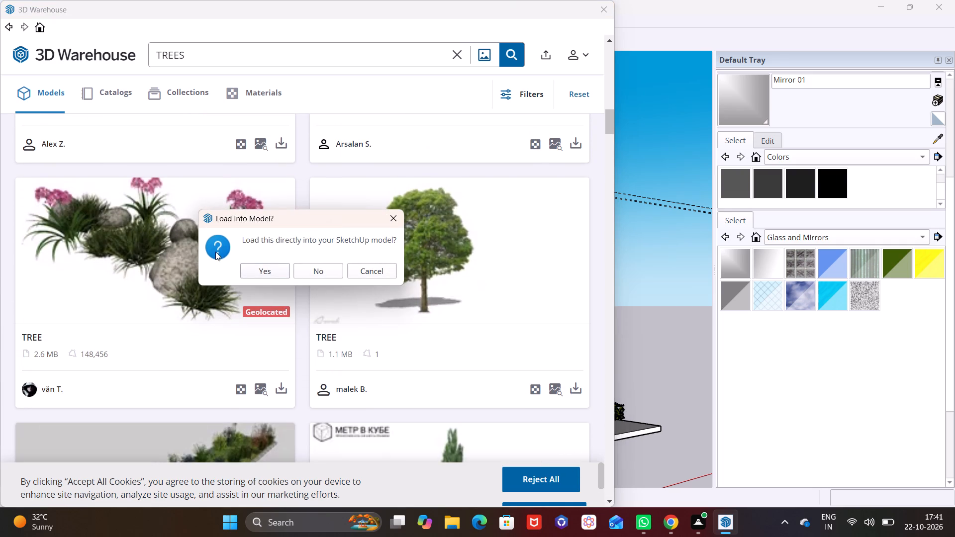
pyautogui.click(250, 268)
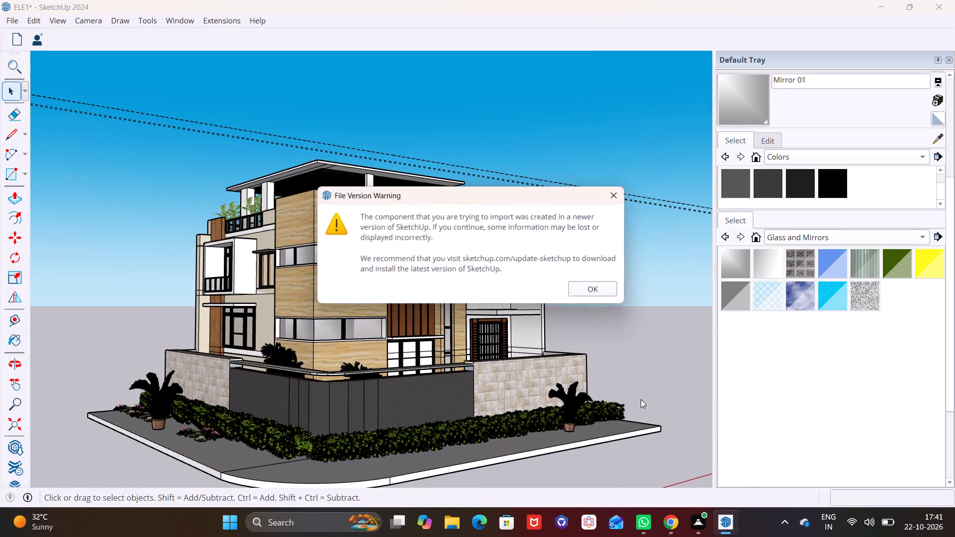
pyautogui.click(609, 292)
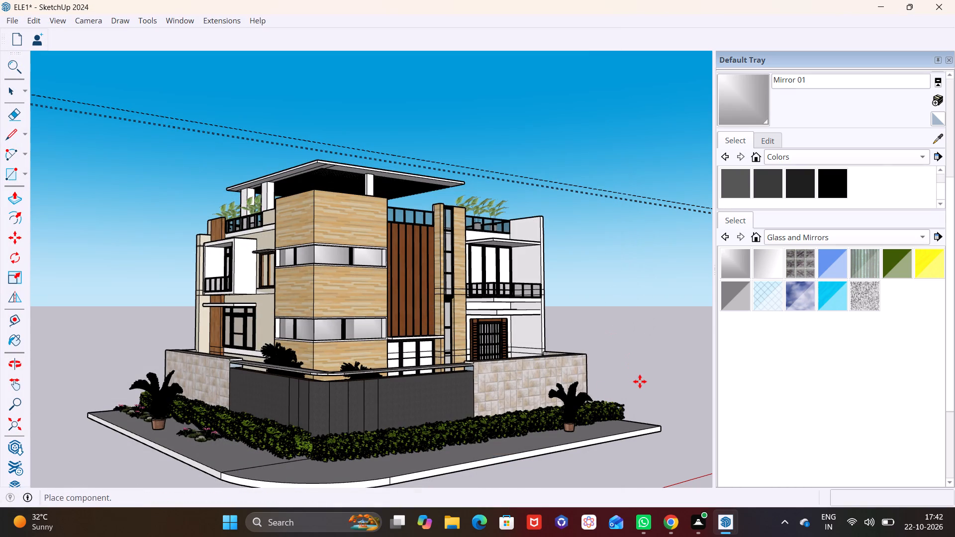
pyautogui.click(616, 414)
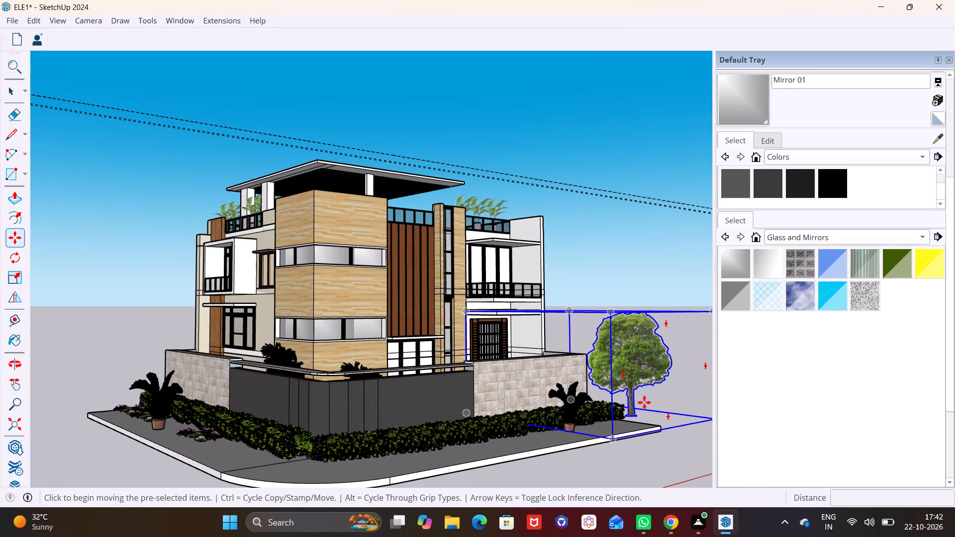
# Move the tree about 3' 9" towards the outer end of the hedge beside the stone boundary wall.
pyautogui.moveTo(643, 403); pyautogui.dragTo(522, 495, button='middle')
pyautogui.scroll(5, 571, 471)
pyautogui.scroll(-7, 590, 453)
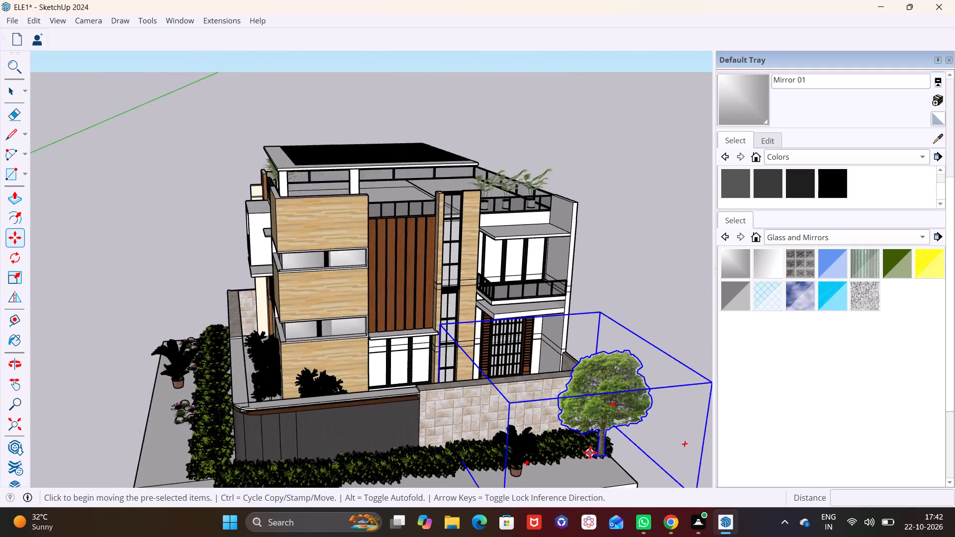
pyautogui.scroll(-1, 590, 452)
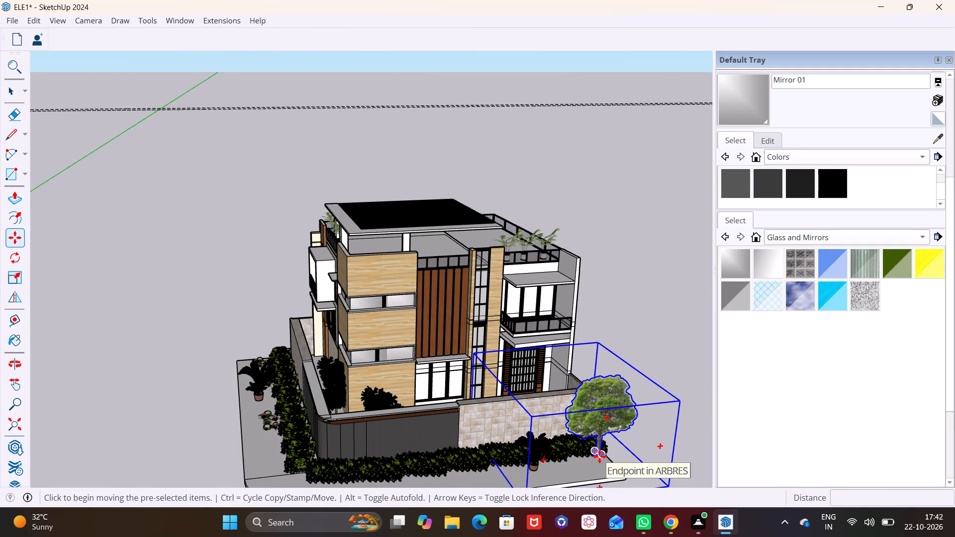
pyautogui.scroll(-8, 599, 456)
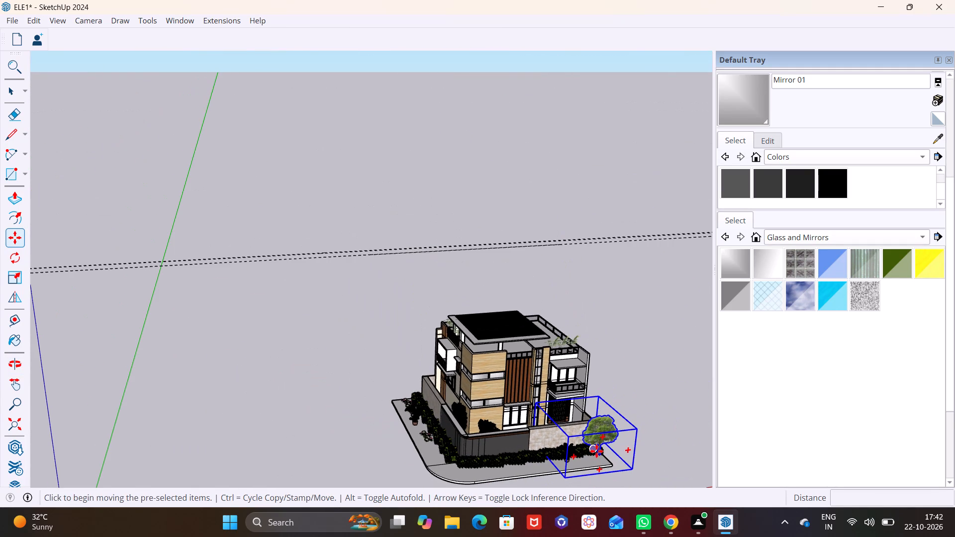
pyautogui.moveTo(593, 448); pyautogui.dragTo(535, 393, button='middle')
pyautogui.scroll(6, 543, 400)
pyautogui.moveTo(535, 423); pyautogui.dragTo(468, 320, button='middle')
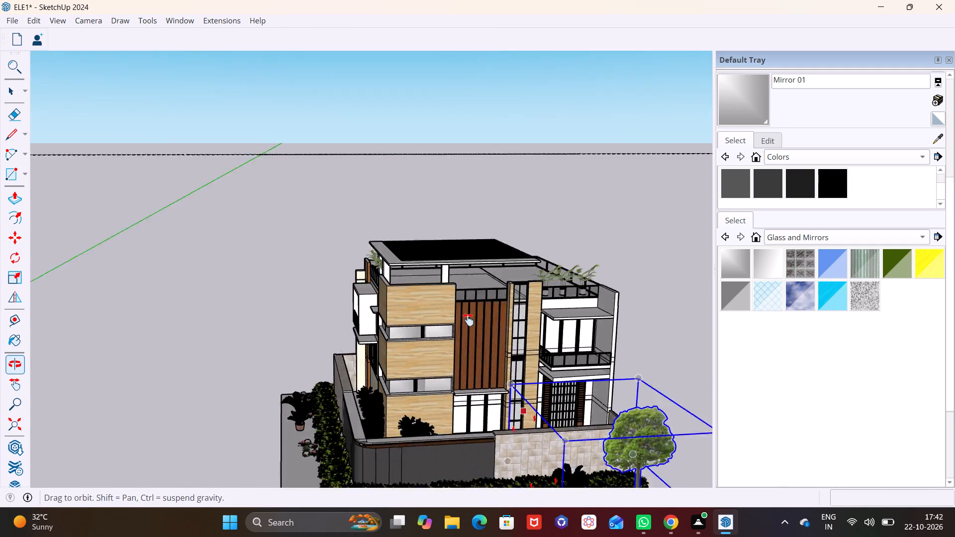
pyautogui.moveTo(468, 320); pyautogui.dragTo(420, 261, button='middle')
pyautogui.scroll(6, 501, 290)
pyautogui.keyDown('shift'); pyautogui.moveTo(555, 345); pyautogui.dragTo(430, 254, button='middle'); pyautogui.keyUp('shift')
pyautogui.moveTo(440, 281); pyautogui.dragTo(287, 316, button='middle')
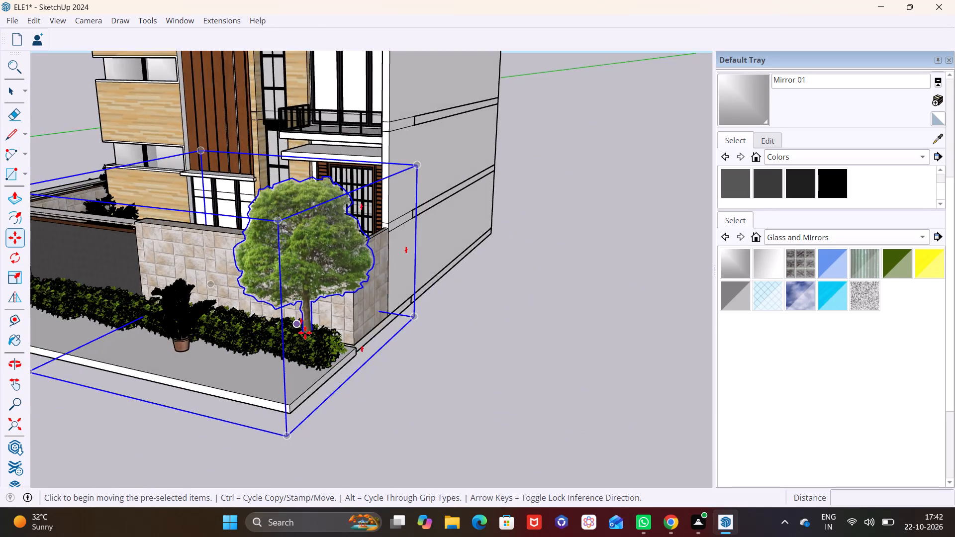
pyautogui.scroll(4, 305, 333)
pyautogui.press('m')
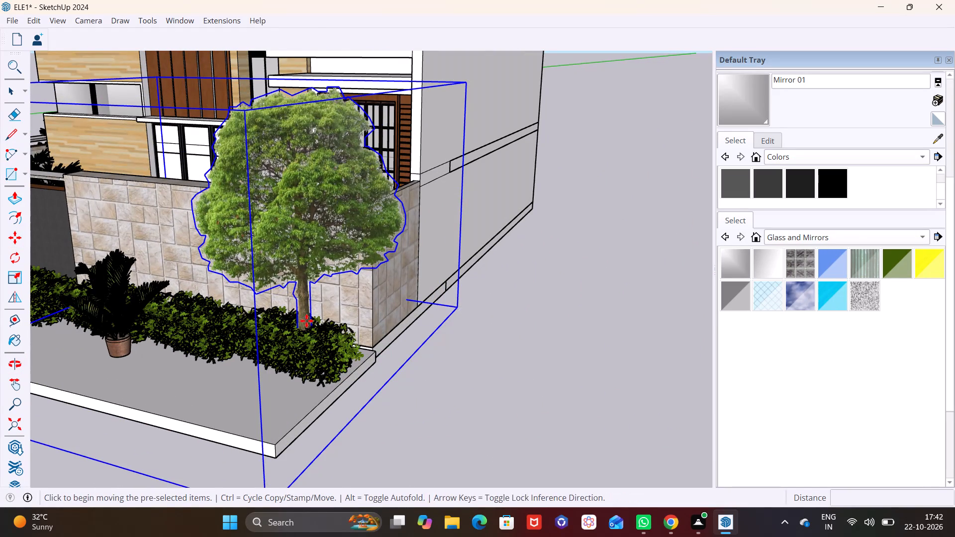
pyautogui.click(301, 323)
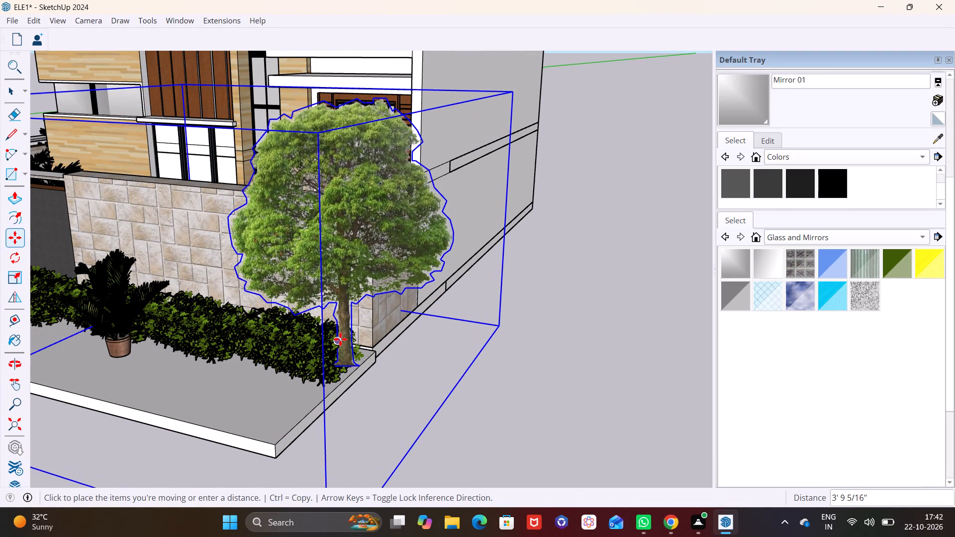
pyautogui.click(340, 340)
pyautogui.press('space')
# Shift the tree about 1' 5" to bring its trunk down towards the base of the hedge's end.
pyautogui.scroll(1, 389, 393)
pyautogui.moveTo(389, 393); pyautogui.dragTo(418, 282, button='middle')
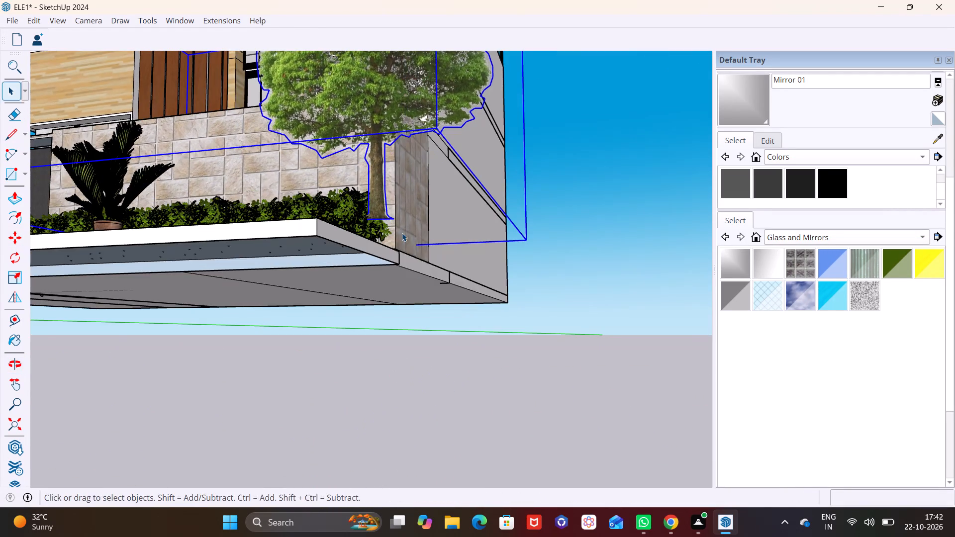
pyautogui.moveTo(402, 233); pyautogui.dragTo(416, 261, button='middle')
pyautogui.click(400, 224)
pyautogui.press('m')
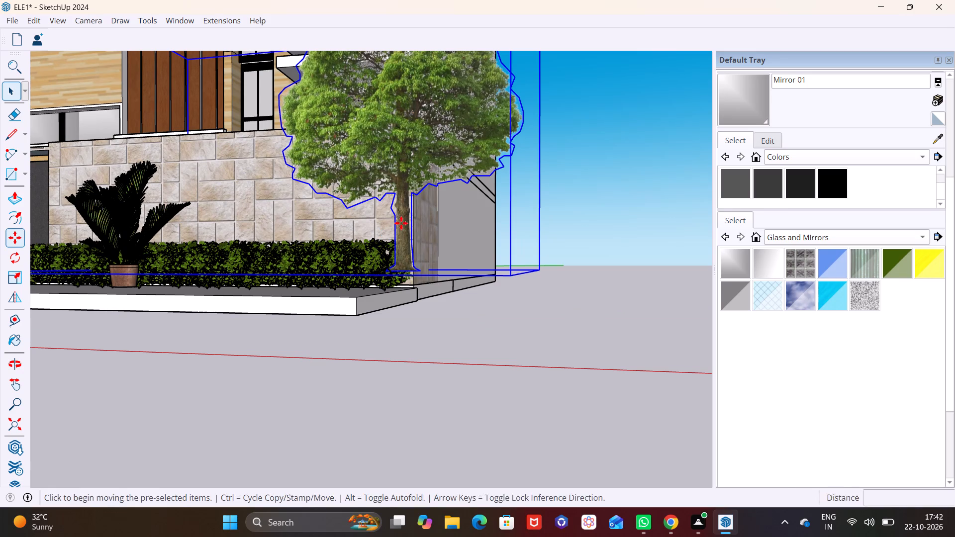
pyautogui.click(404, 222)
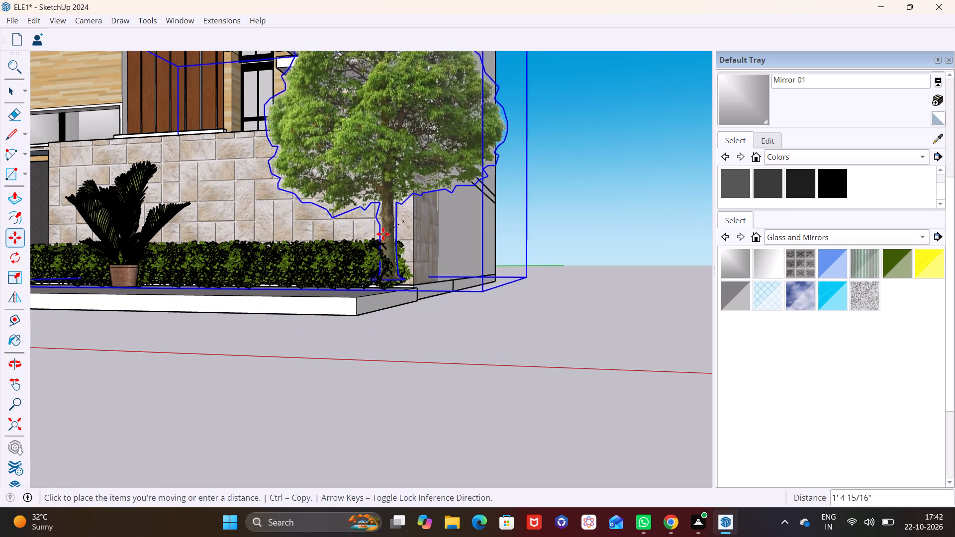
pyautogui.click(381, 232)
pyautogui.press('space')
pyautogui.click(524, 362)
# Move the tree about 10' 10" inward from beyond the pavement edge to the hedge by the stone wall.
pyautogui.scroll(-7, 453, 327)
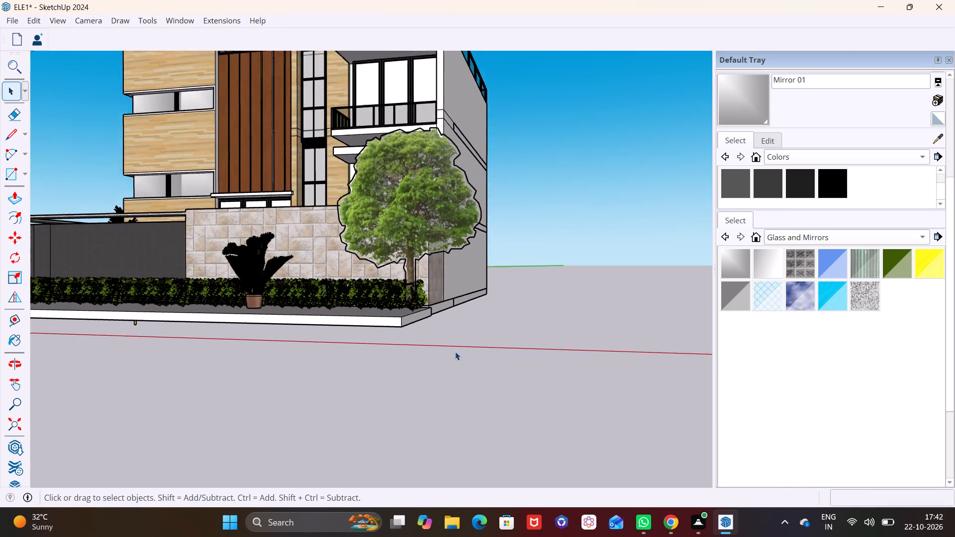
pyautogui.scroll(-1, 455, 352)
pyautogui.moveTo(438, 315); pyautogui.dragTo(810, 377, button='middle')
pyautogui.scroll(-3, 722, 352)
pyautogui.scroll(4, 656, 319)
pyautogui.moveTo(538, 332); pyautogui.dragTo(510, 406, button='middle')
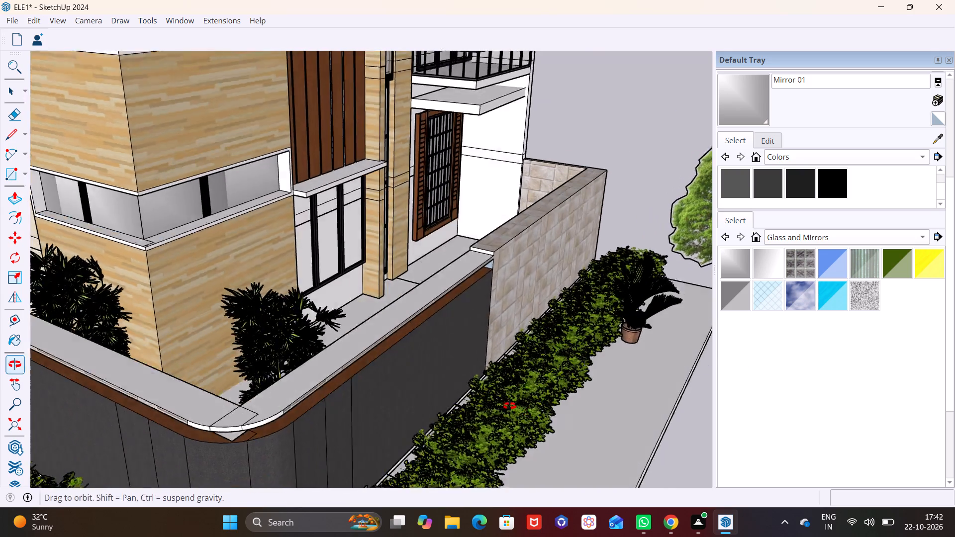
pyautogui.moveTo(510, 406); pyautogui.dragTo(523, 424, button='middle')
pyautogui.scroll(-1, 538, 424)
pyautogui.keyDown('shift'); pyautogui.moveTo(606, 309); pyautogui.dragTo(457, 316, button='middle'); pyautogui.keyUp('shift')
pyautogui.moveTo(501, 302); pyautogui.dragTo(550, 384, button='middle')
pyautogui.scroll(6, 573, 228)
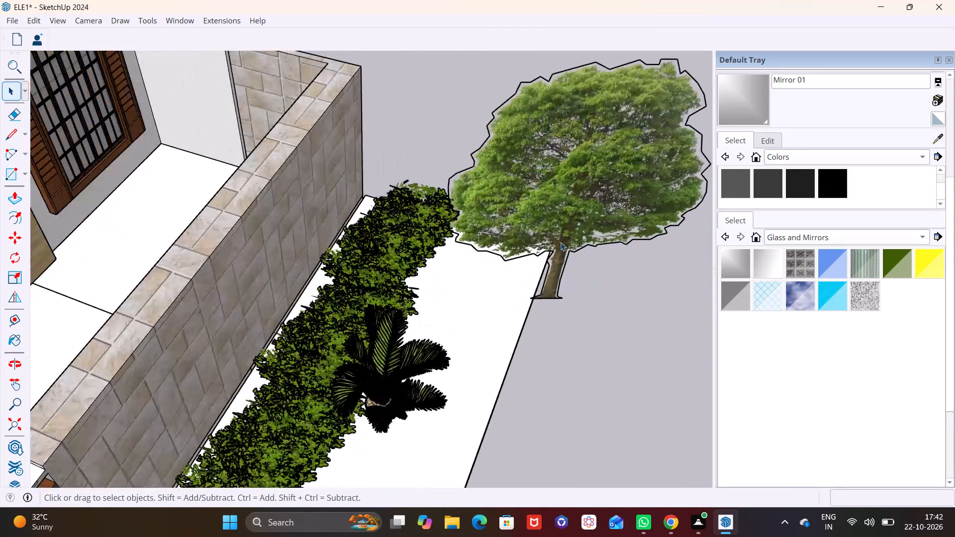
pyautogui.moveTo(559, 242); pyautogui.dragTo(563, 181, button='middle')
pyautogui.click(550, 242)
pyautogui.press('m')
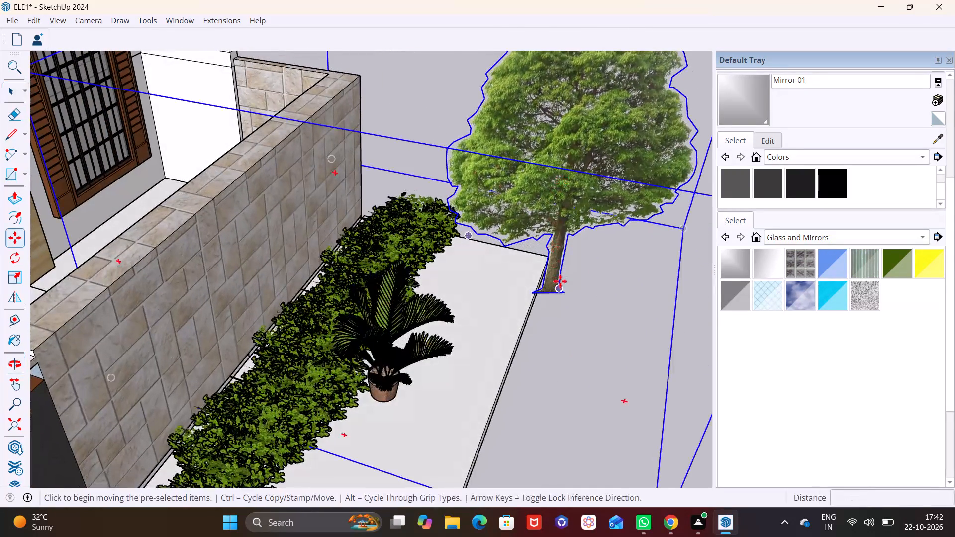
pyautogui.click(560, 277)
pyautogui.click(400, 211)
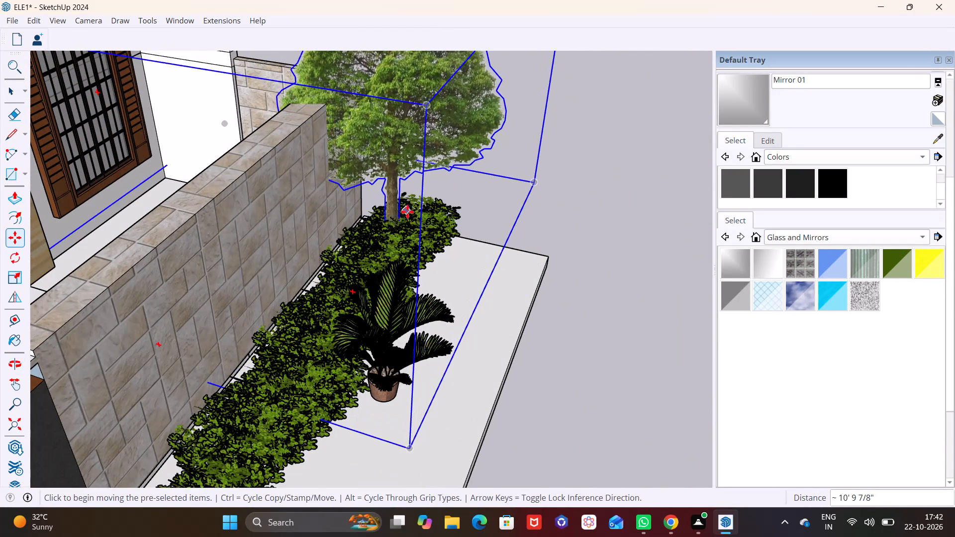
# Fine-tune the tree's position at the hedge's far end with short moves, the last one 2' 2".
pyautogui.click(396, 206)
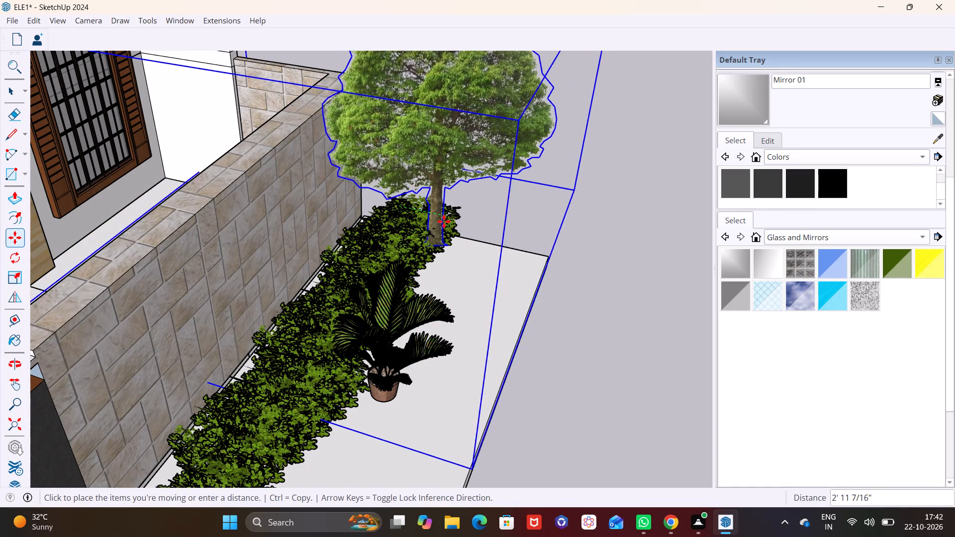
pyautogui.click(456, 229)
pyautogui.moveTo(497, 257); pyautogui.dragTo(437, 140, button='middle')
pyautogui.moveTo(469, 209); pyautogui.dragTo(380, 191, button='middle')
pyautogui.click(428, 135)
pyautogui.hscroll(1, 428, 141)
pyautogui.hscroll(-1, 428, 148)
pyautogui.hscroll(1, 428, 152)
pyautogui.scroll(1, 428, 154)
pyautogui.hscroll(1, 428, 154)
pyautogui.scroll(1, 428, 156)
pyautogui.hscroll(1, 428, 156)
pyautogui.scroll(1, 428, 159)
pyautogui.hscroll(1, 428, 159)
pyautogui.scroll(1, 428, 162)
pyautogui.hscroll(1, 428, 162)
pyautogui.scroll(1, 428, 163)
pyautogui.hscroll(1, 428, 163)
pyautogui.click(428, 170)
pyautogui.moveTo(481, 227); pyautogui.dragTo(454, 240, button='middle')
pyautogui.click(425, 176)
pyautogui.click(420, 153)
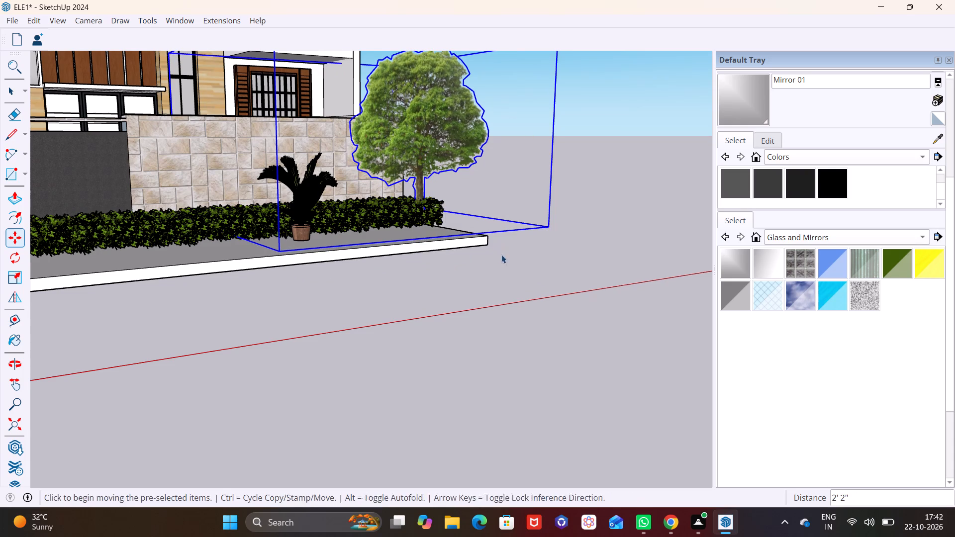
pyautogui.press('space')
pyautogui.click(508, 261)
# Examine the tree's placement and the house from the pavement corner, the street side and the plain side wall.
pyautogui.moveTo(418, 287); pyautogui.dragTo(630, 350, button='middle')
pyautogui.scroll(-7, 495, 275)
pyautogui.moveTo(498, 220); pyautogui.dragTo(484, 226, button='middle')
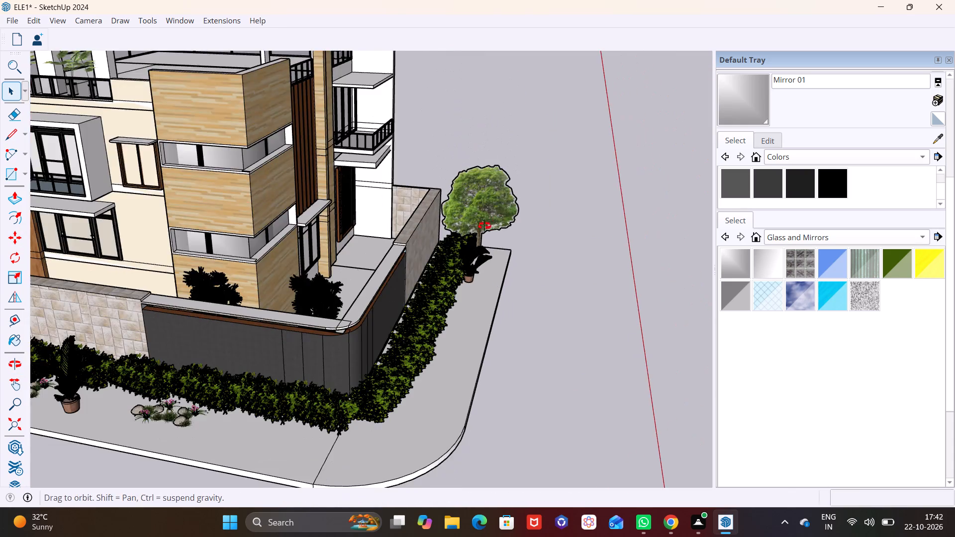
pyautogui.moveTo(484, 226); pyautogui.dragTo(117, 273, button='middle')
pyautogui.scroll(-1, 492, 341)
pyautogui.moveTo(616, 307); pyautogui.dragTo(201, 268, button='middle')
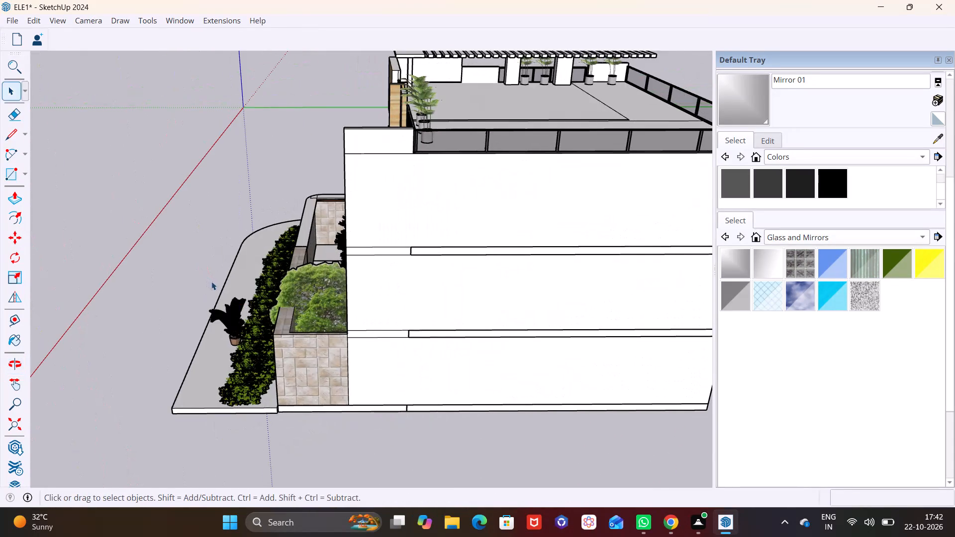
pyautogui.moveTo(236, 305); pyautogui.dragTo(455, 277, button='middle')
pyautogui.scroll(-7, 453, 318)
pyautogui.moveTo(459, 341); pyautogui.dragTo(243, 339, button='middle')
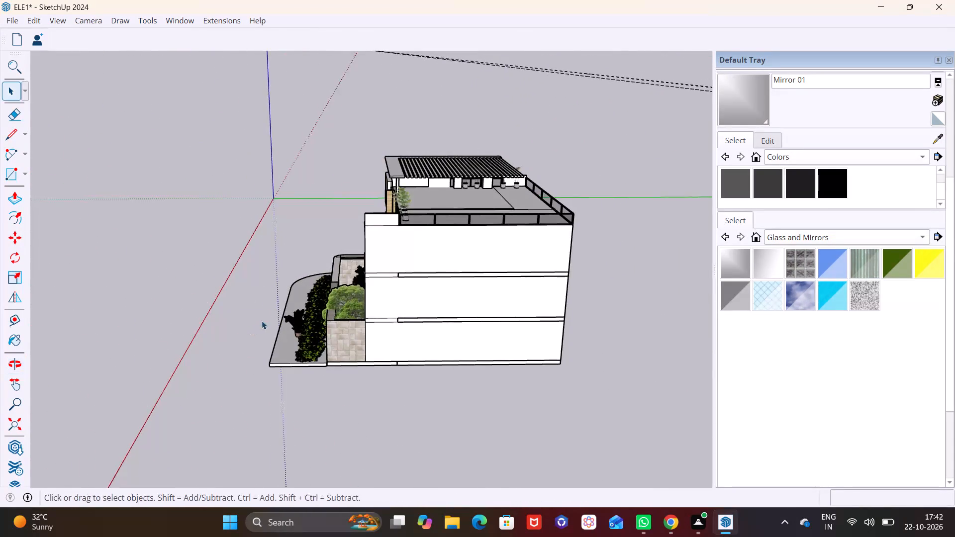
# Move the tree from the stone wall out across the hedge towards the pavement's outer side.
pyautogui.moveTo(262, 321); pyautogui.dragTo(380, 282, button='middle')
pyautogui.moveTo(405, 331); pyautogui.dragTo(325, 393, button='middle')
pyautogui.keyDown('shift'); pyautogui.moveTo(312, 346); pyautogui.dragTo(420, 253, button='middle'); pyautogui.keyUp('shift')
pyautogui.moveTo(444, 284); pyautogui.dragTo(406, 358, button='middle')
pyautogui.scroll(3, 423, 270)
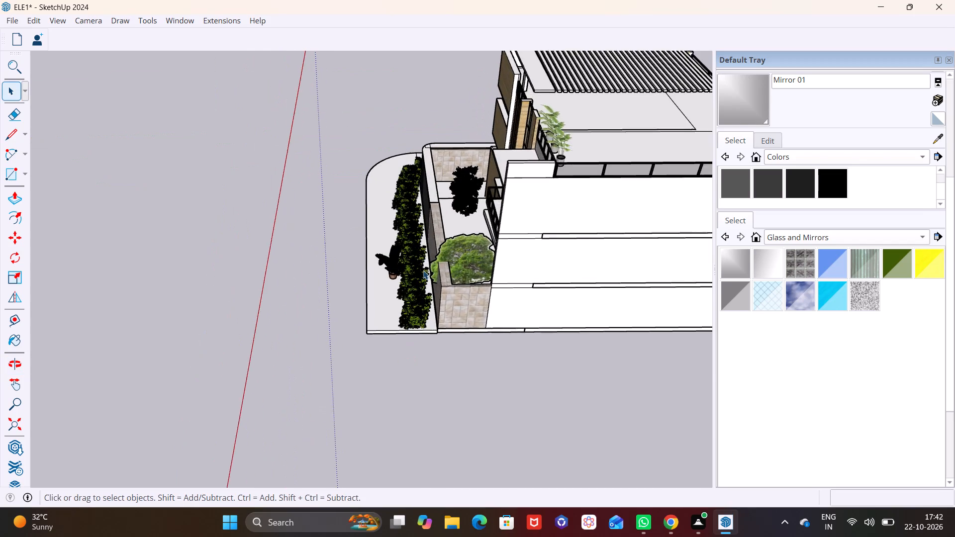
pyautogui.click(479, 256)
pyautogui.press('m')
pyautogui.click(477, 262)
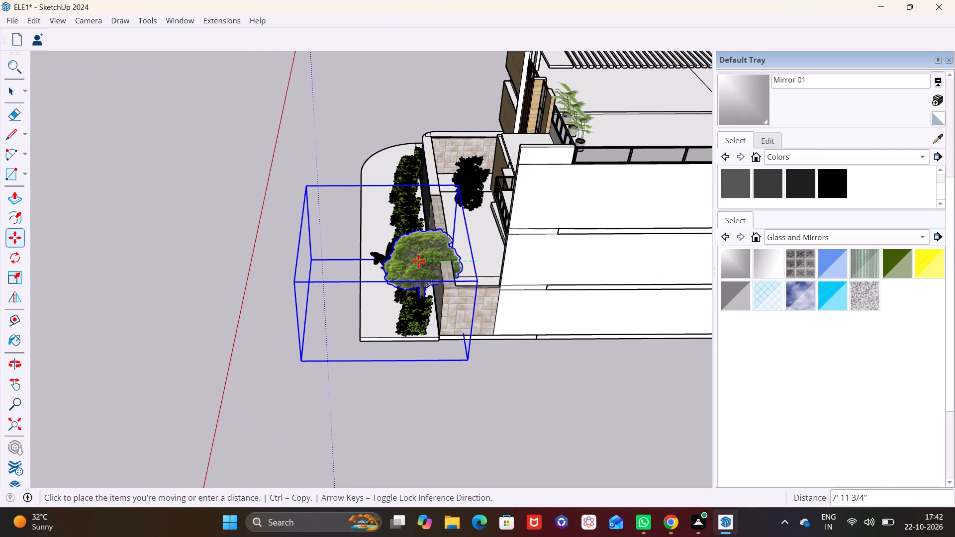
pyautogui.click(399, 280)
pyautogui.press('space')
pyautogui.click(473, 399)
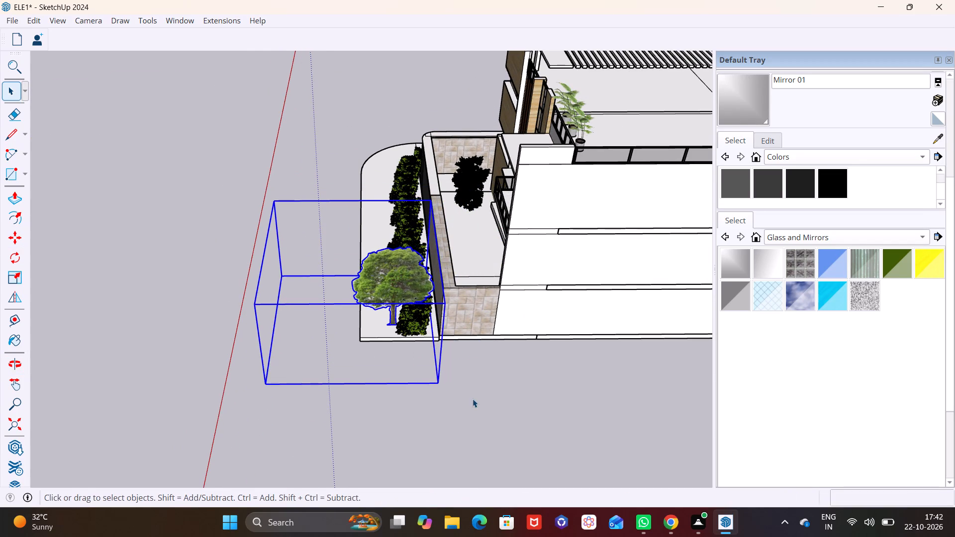
# Delete the tree standing just beyond the end of the pavement and hedge.
pyautogui.moveTo(356, 387); pyautogui.dragTo(668, 358, button='middle')
pyautogui.moveTo(450, 343); pyautogui.dragTo(708, 298, button='middle')
pyautogui.click(544, 176)
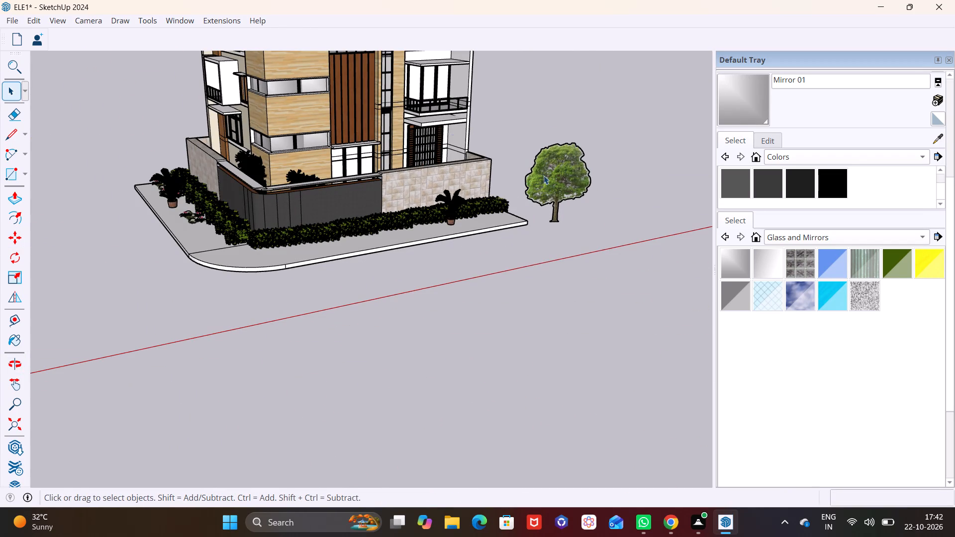
pyautogui.press('Delete')
# Examine the whole house and its hedge-lined pavement from the street corner, from above and at a lower angle.
pyautogui.scroll(-3, 507, 264)
pyautogui.moveTo(347, 254); pyautogui.dragTo(510, 270, button='middle')
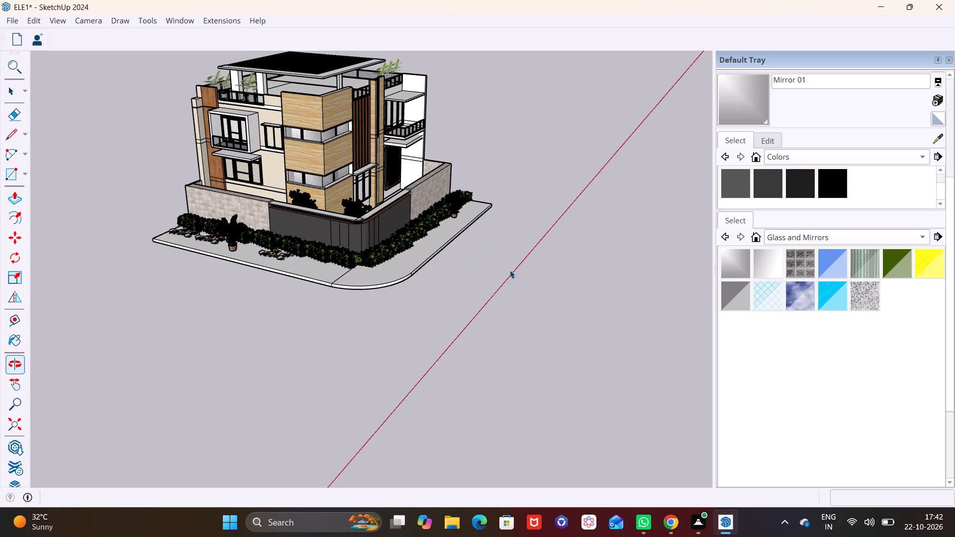
pyautogui.moveTo(409, 254); pyautogui.dragTo(307, 353, button='middle')
pyautogui.scroll(-4, 306, 351)
pyautogui.keyDown('shift'); pyautogui.moveTo(337, 342); pyautogui.dragTo(353, 393, button='middle'); pyautogui.keyUp('shift')
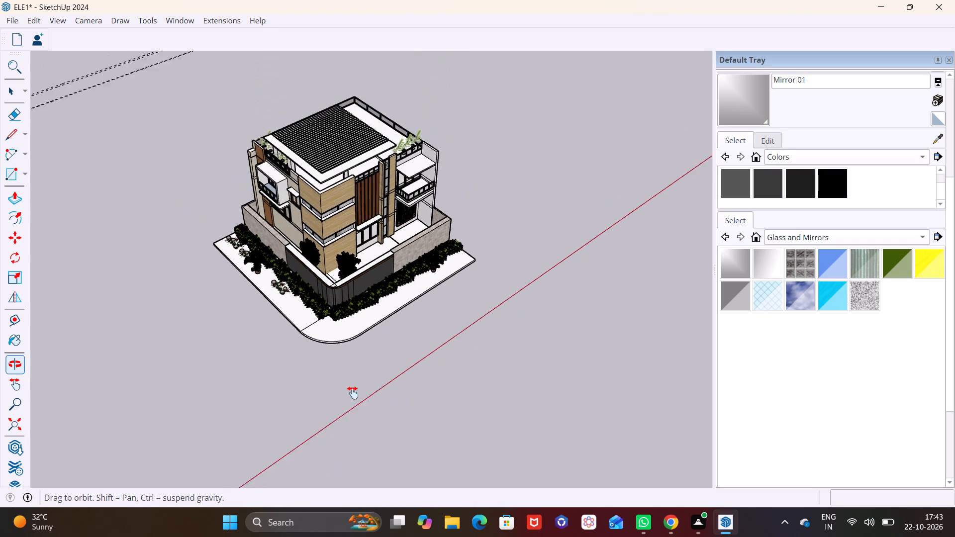
pyautogui.keyDown('shift'); pyautogui.moveTo(353, 393); pyautogui.dragTo(367, 426, button='middle'); pyautogui.keyUp('shift')
pyautogui.moveTo(367, 373); pyautogui.dragTo(379, 242, button='middle')
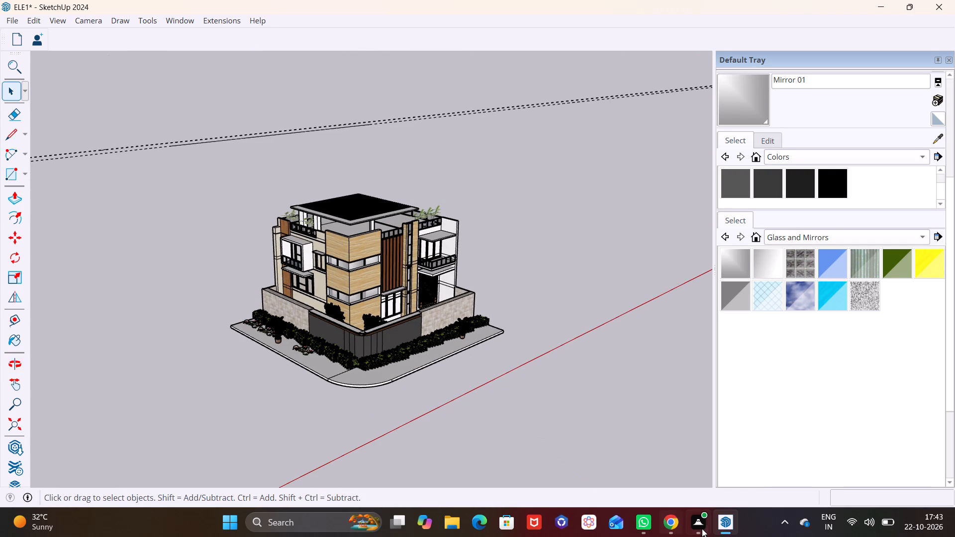
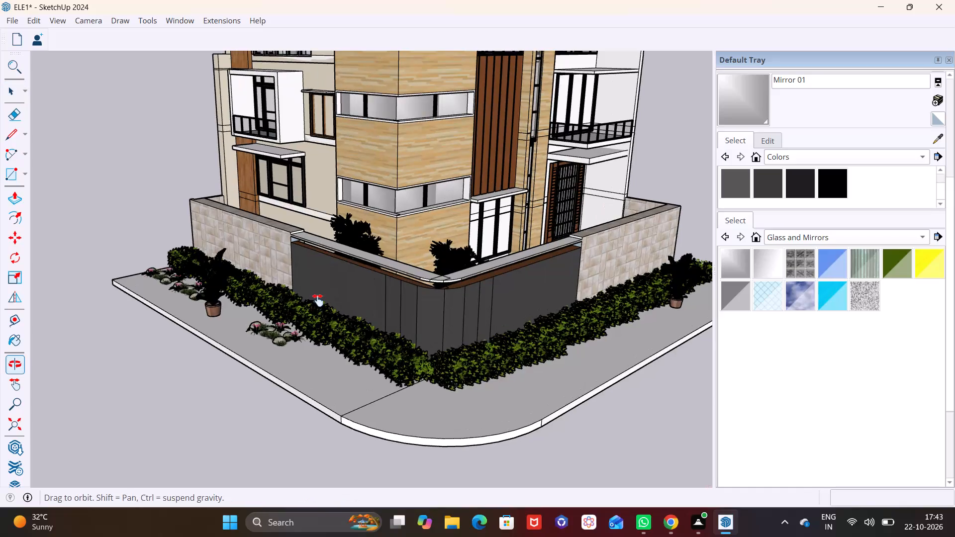
# Examine the whole house from the street corner, along with the balcony and windows on the cream facade.
pyautogui.scroll(-3, 272, 391)
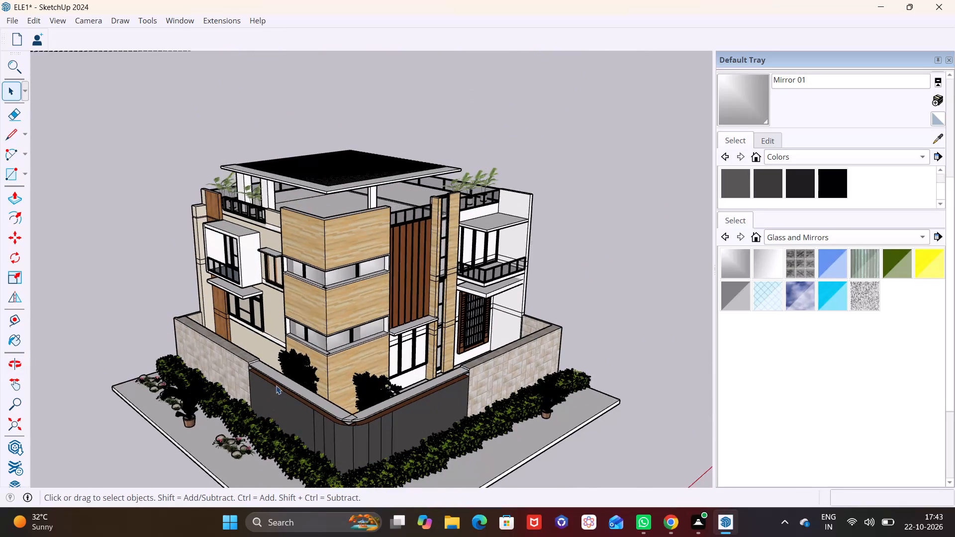
pyautogui.scroll(-2, 276, 385)
pyautogui.keyDown('shift'); pyautogui.moveTo(281, 383); pyautogui.dragTo(288, 294, button='middle'); pyautogui.keyUp('shift')
pyautogui.moveTo(307, 353); pyautogui.dragTo(349, 263, button='middle')
pyautogui.scroll(3, 324, 268)
pyautogui.moveTo(326, 273); pyautogui.dragTo(336, 309, button='middle')
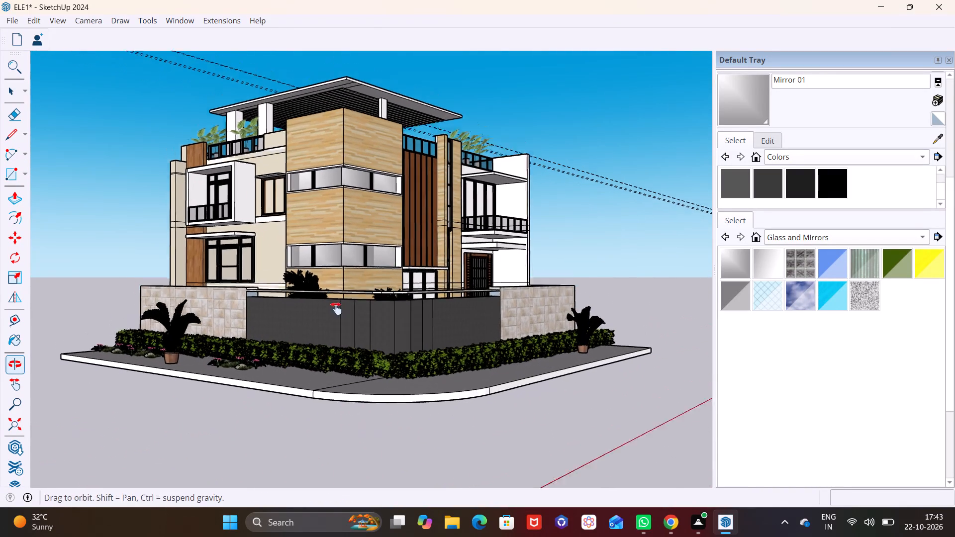
pyautogui.moveTo(336, 309); pyautogui.dragTo(342, 328, button='middle')
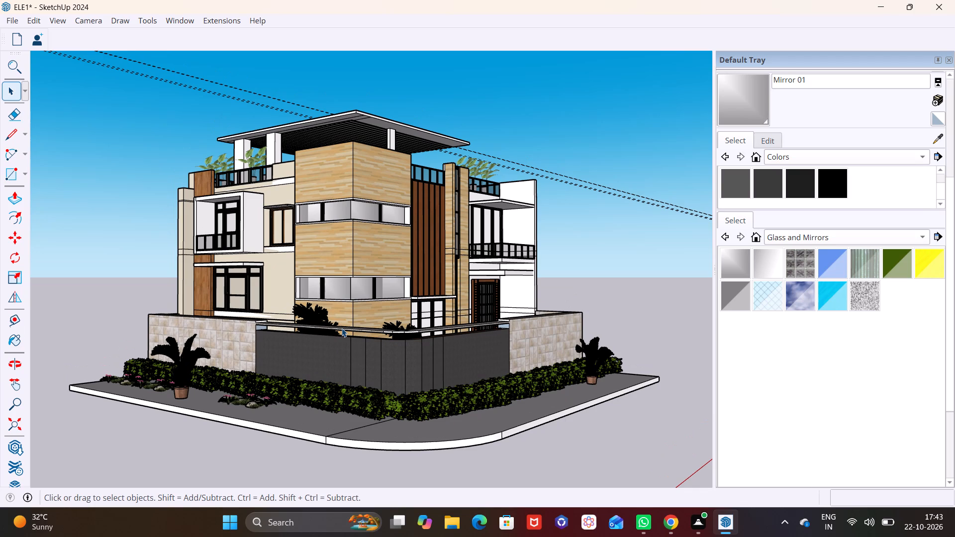
pyautogui.scroll(2, 342, 328)
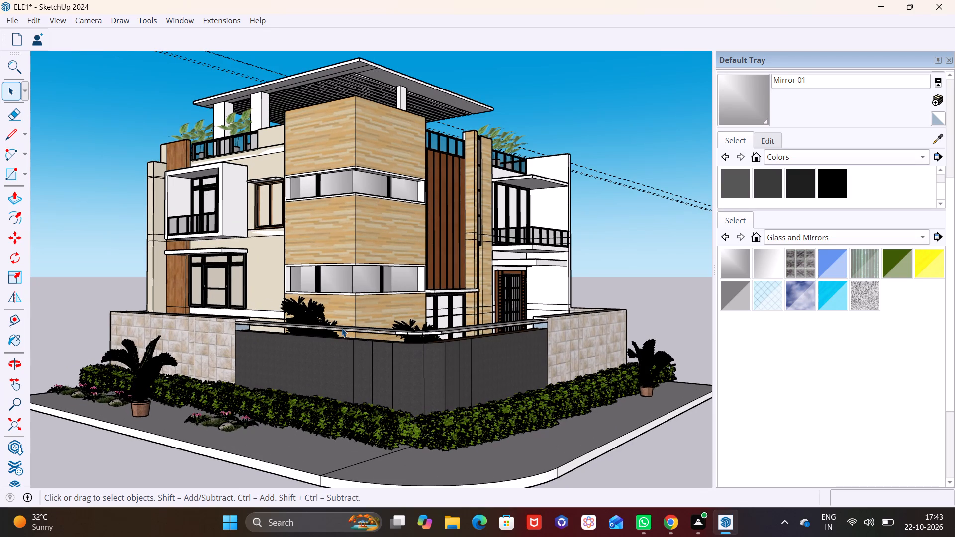
pyautogui.keyDown('shift'); pyautogui.moveTo(342, 329); pyautogui.dragTo(346, 352, button='middle'); pyautogui.keyUp('shift')
pyautogui.moveTo(339, 361); pyautogui.dragTo(345, 389, button='middle')
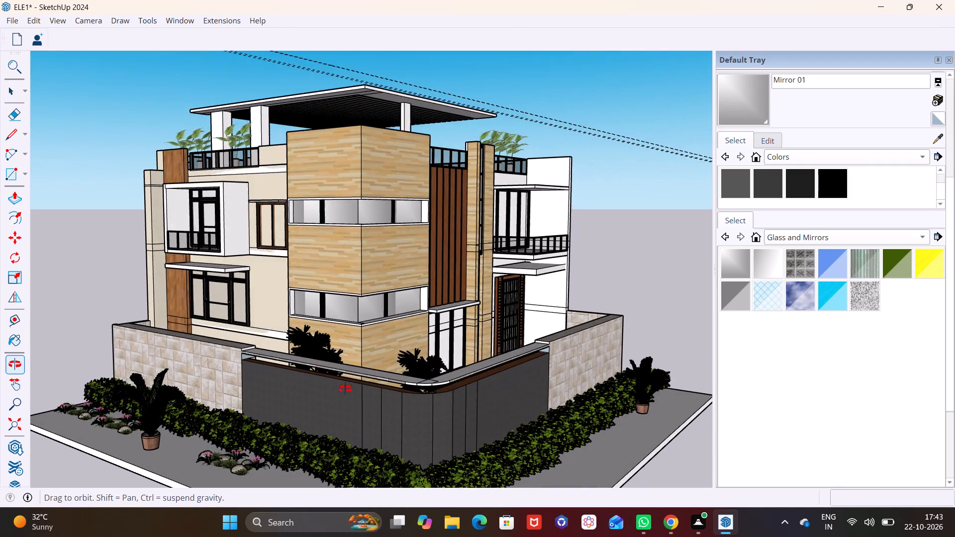
pyautogui.moveTo(345, 389); pyautogui.dragTo(363, 379, button='middle')
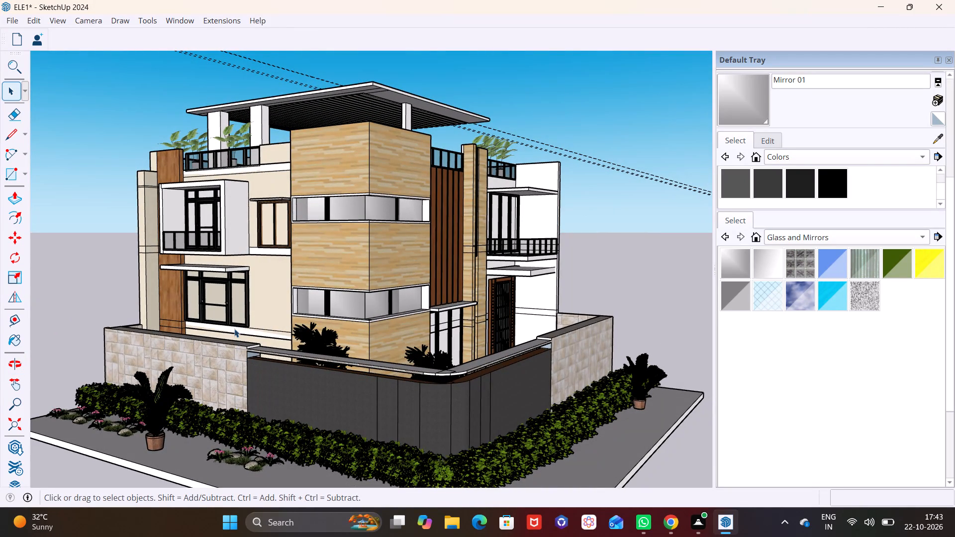
pyautogui.scroll(1, 201, 293)
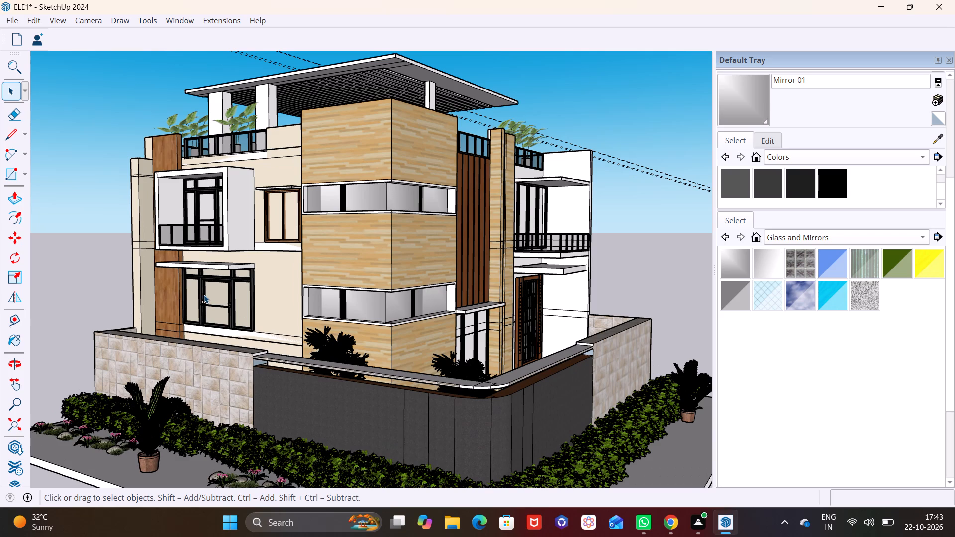
pyautogui.scroll(1, 204, 294)
pyautogui.moveTo(227, 282); pyautogui.dragTo(222, 299, button='middle')
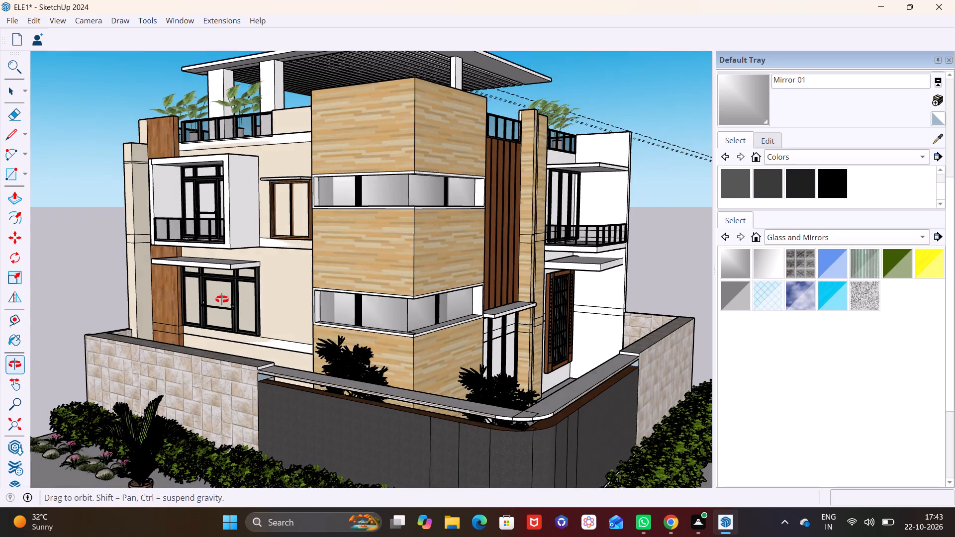
pyautogui.moveTo(222, 299); pyautogui.dragTo(221, 303, button='middle')
pyautogui.keyDown('shift'); pyautogui.moveTo(225, 280); pyautogui.dragTo(250, 287, button='middle'); pyautogui.keyUp('shift')
pyautogui.scroll(2, 238, 287)
pyautogui.keyDown('shift'); pyautogui.moveTo(230, 285); pyautogui.dragTo(251, 291, button='middle'); pyautogui.keyUp('shift')
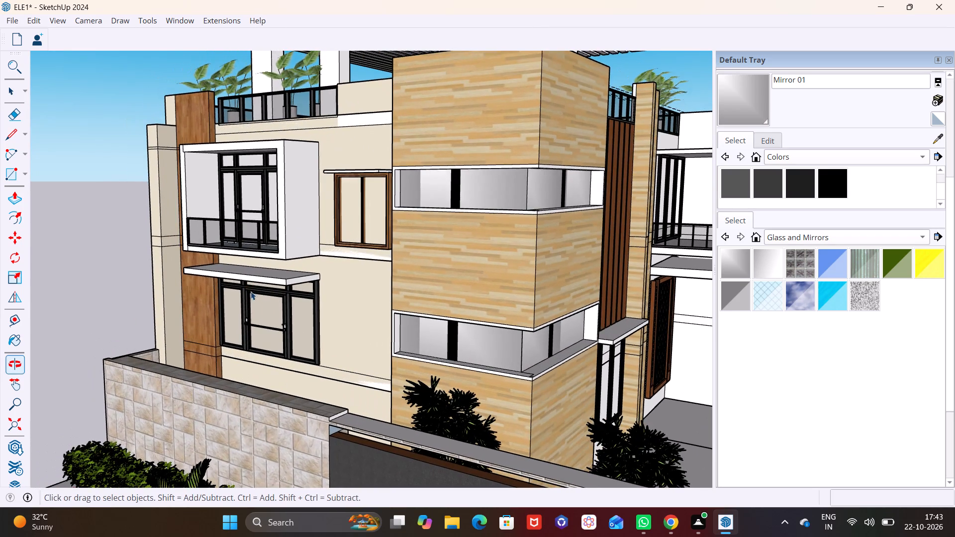
pyautogui.scroll(1, 247, 291)
pyautogui.scroll(-2, 247, 291)
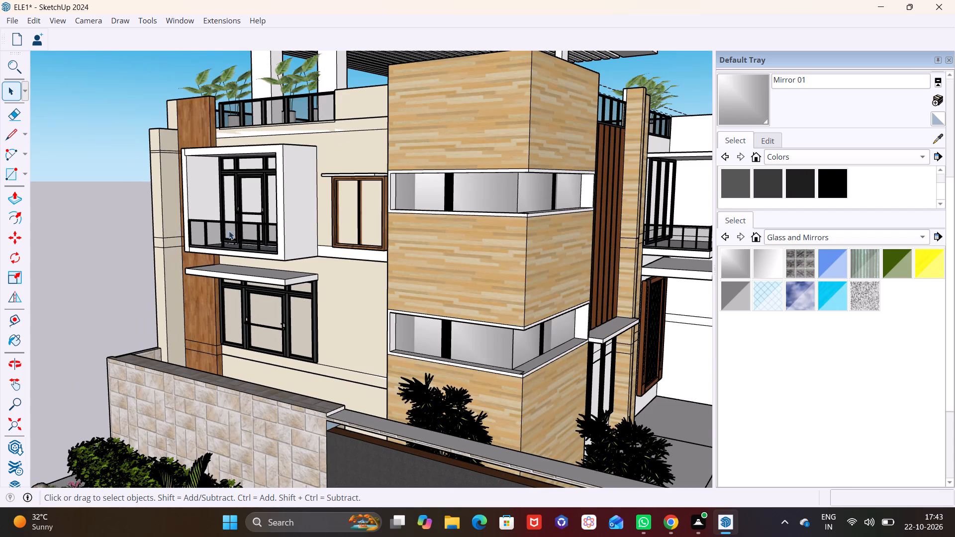
# Push/Pull the top of the cream corner column up about 3' to align with the adjacent wood-clad wall's top.
pyautogui.moveTo(195, 191); pyautogui.dragTo(197, 290, button='middle')
pyautogui.scroll(6, 95, 86)
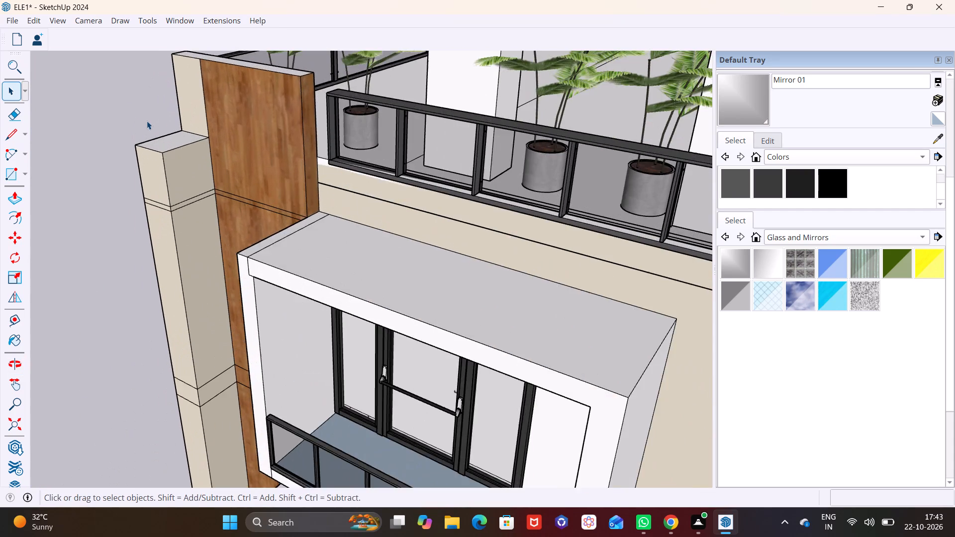
pyautogui.keyDown('shift'); pyautogui.moveTo(157, 121); pyautogui.dragTo(156, 186, button='middle'); pyautogui.keyUp('shift')
pyautogui.click(165, 203)
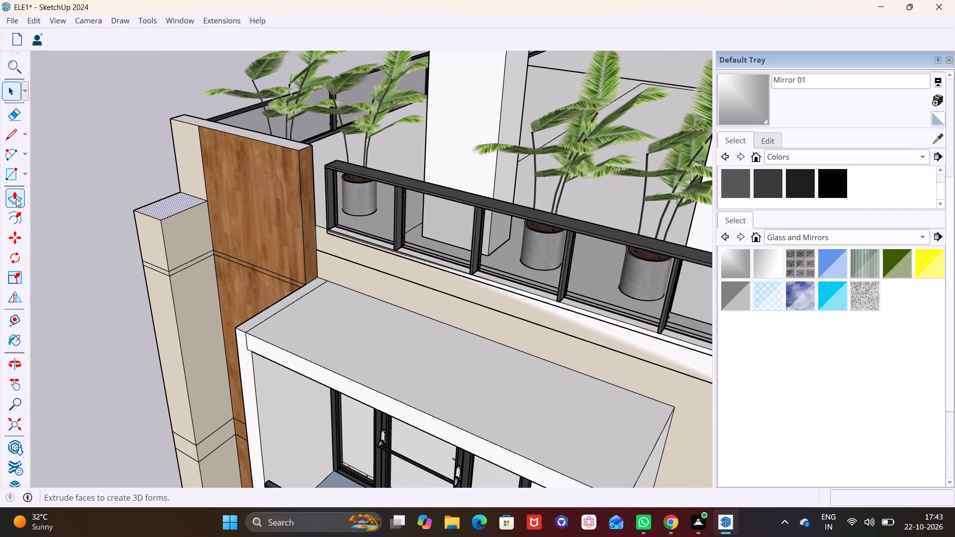
pyautogui.click(16, 196)
pyautogui.click(156, 208)
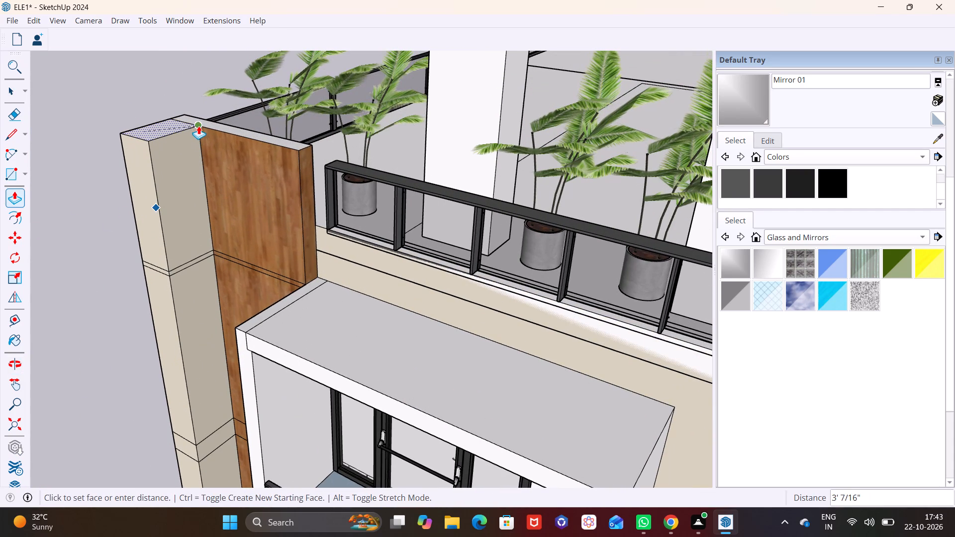
pyautogui.click(198, 126)
# Examine the facade around the raised column, and the whole house from the street corner at several angles and distances.
pyautogui.scroll(-5, 204, 245)
pyautogui.keyDown('shift'); pyautogui.moveTo(281, 333); pyautogui.dragTo(272, 172, button='middle'); pyautogui.keyUp('shift')
pyautogui.moveTo(295, 313); pyautogui.dragTo(273, 145, button='middle')
pyautogui.scroll(-2, 290, 275)
pyautogui.moveTo(302, 306); pyautogui.dragTo(369, 360, button='middle')
pyautogui.keyDown('shift'); pyautogui.moveTo(372, 357); pyautogui.dragTo(322, 325, button='middle'); pyautogui.keyUp('shift')
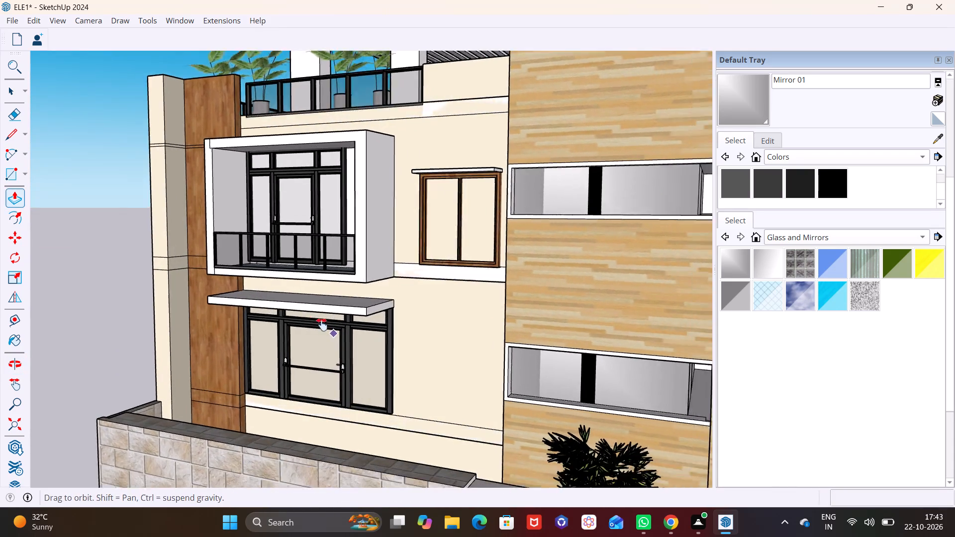
pyautogui.keyDown('shift'); pyautogui.moveTo(322, 325); pyautogui.dragTo(297, 297, button='middle'); pyautogui.keyUp('shift')
pyautogui.scroll(-2, 271, 323)
pyautogui.keyDown('shift'); pyautogui.moveTo(283, 367); pyautogui.dragTo(252, 303, button='middle'); pyautogui.keyUp('shift')
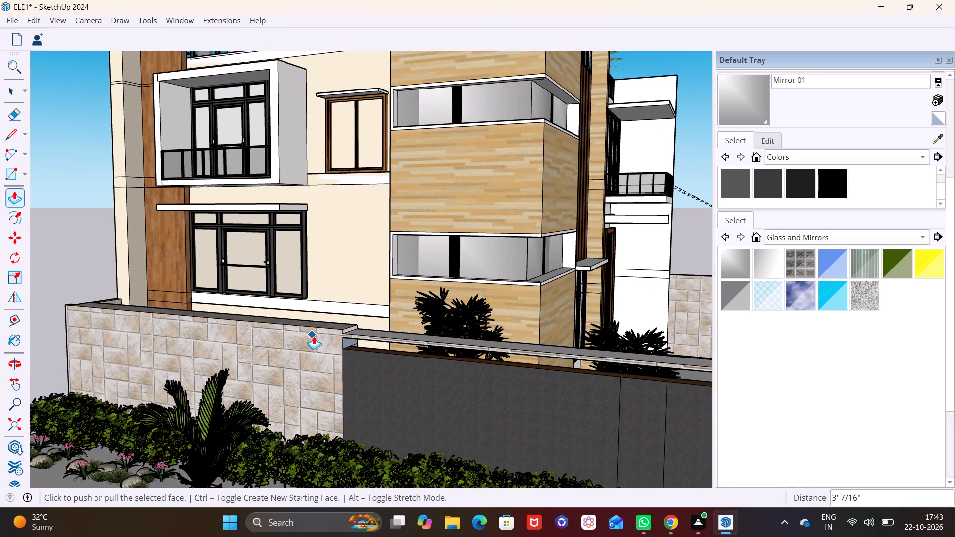
pyautogui.moveTo(304, 332); pyautogui.dragTo(225, 336, button='middle')
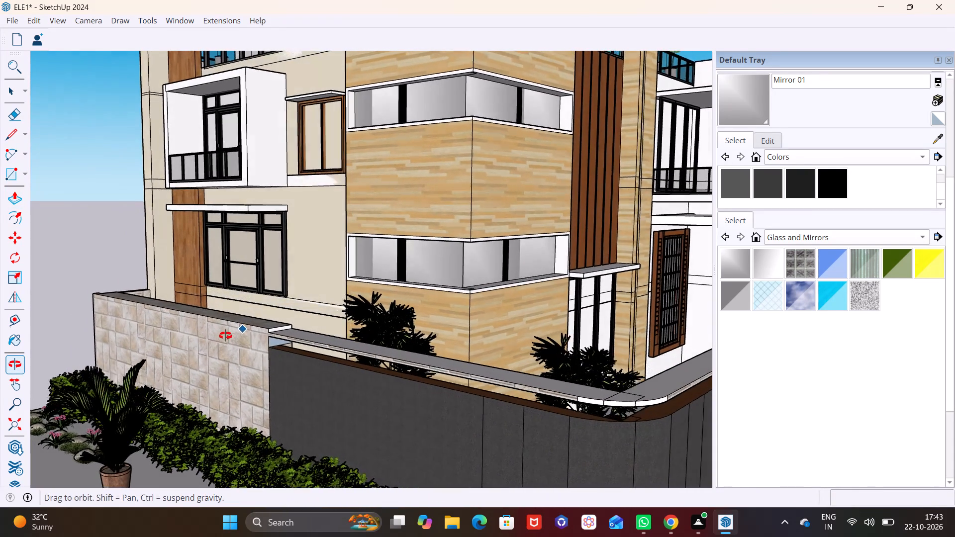
pyautogui.moveTo(225, 336); pyautogui.dragTo(230, 333, button='middle')
pyautogui.scroll(-6, 306, 310)
pyautogui.keyDown('shift'); pyautogui.moveTo(308, 309); pyautogui.dragTo(295, 306, button='middle'); pyautogui.keyUp('shift')
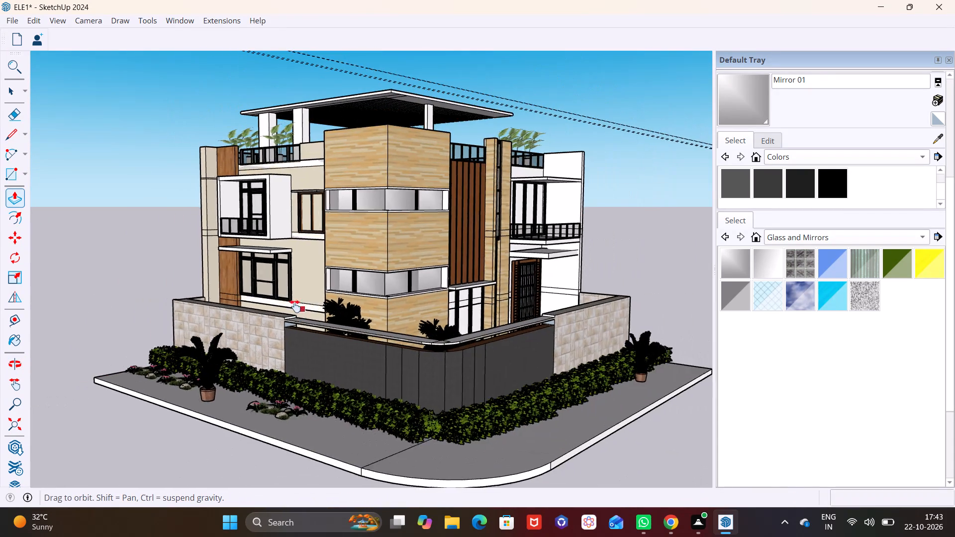
pyautogui.keyDown('shift'); pyautogui.moveTo(295, 306); pyautogui.dragTo(241, 317, button='middle'); pyautogui.keyUp('shift')
pyautogui.scroll(-2, 311, 302)
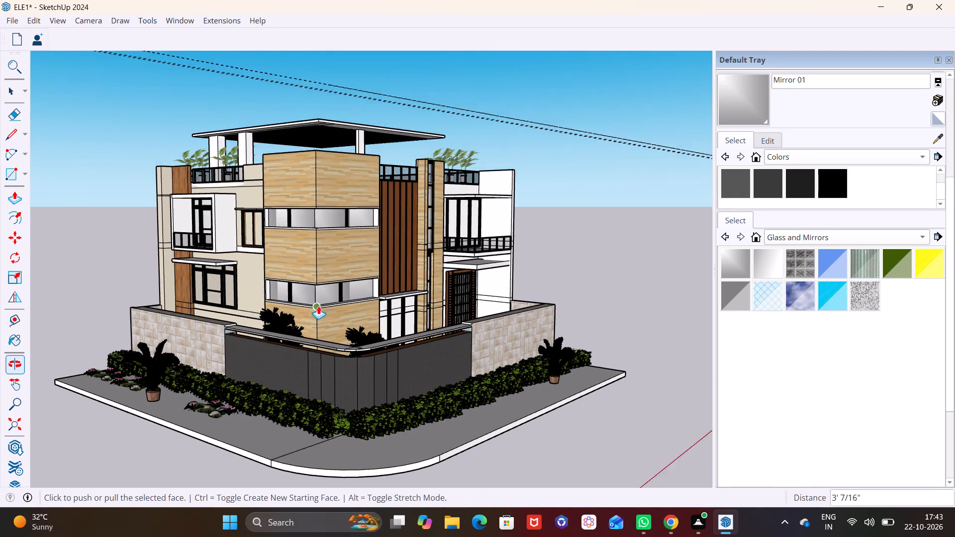
pyautogui.moveTo(315, 305); pyautogui.dragTo(282, 302, button='middle')
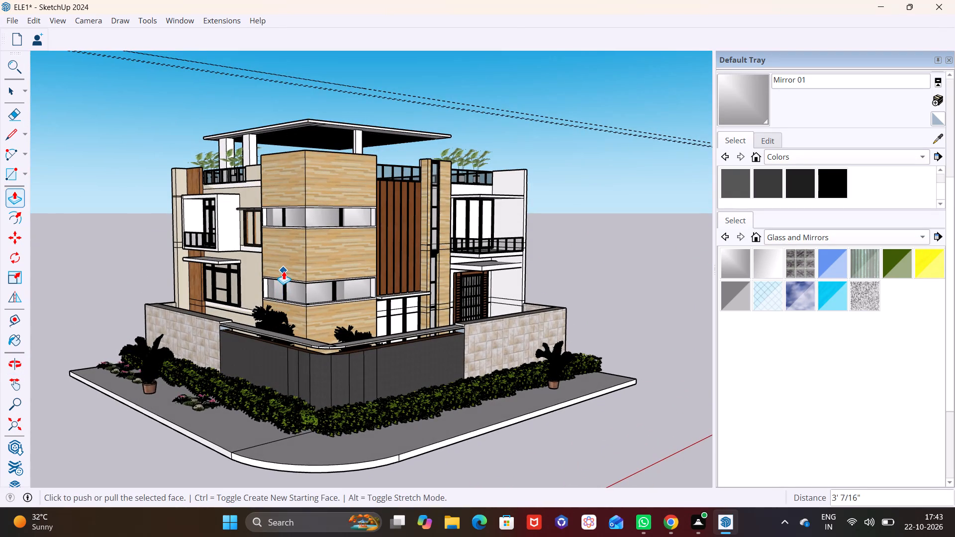
pyautogui.scroll(-3, 284, 271)
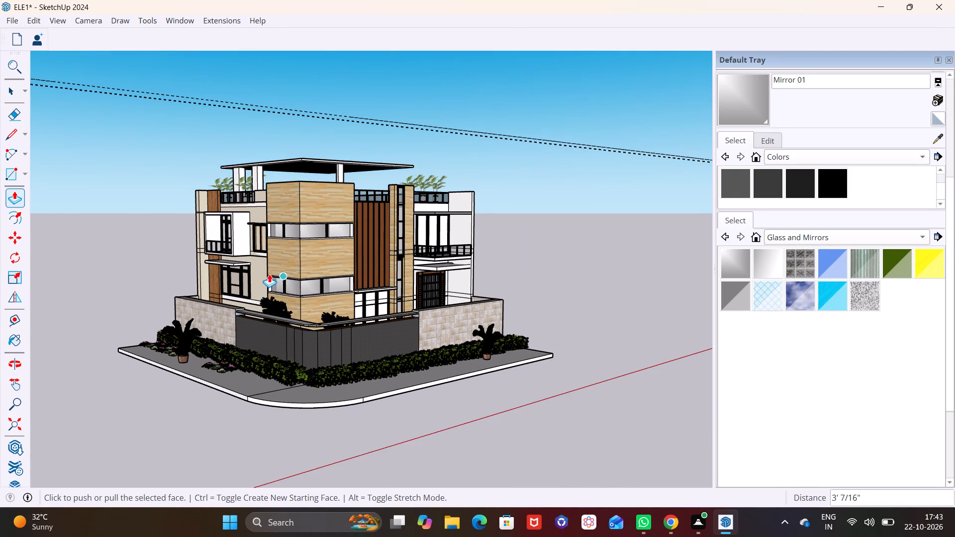
pyautogui.moveTo(331, 305); pyautogui.dragTo(364, 336, button='middle')
pyautogui.moveTo(367, 286); pyautogui.dragTo(375, 253, button='middle')
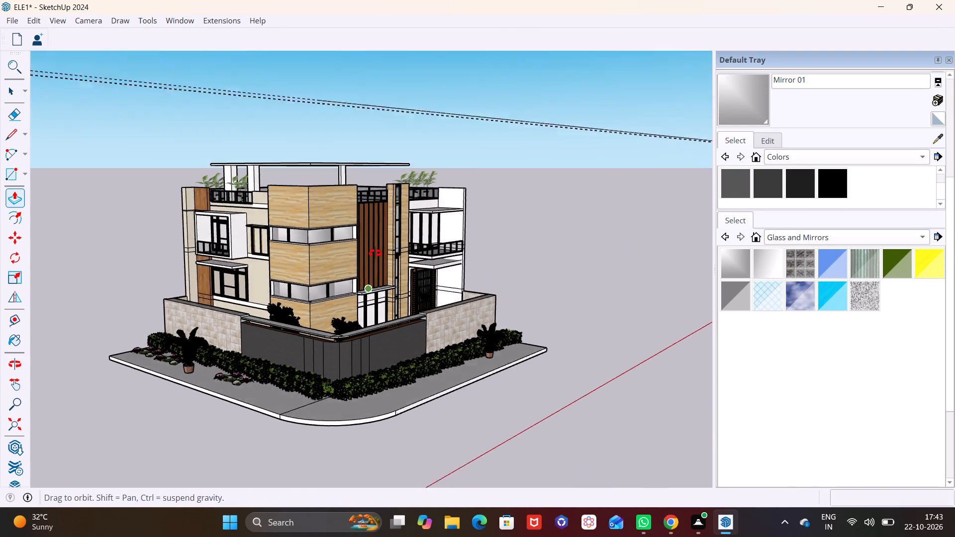
pyautogui.moveTo(375, 253); pyautogui.dragTo(377, 234, button='middle')
pyautogui.scroll(4, 340, 302)
pyautogui.moveTo(375, 313); pyautogui.dragTo(397, 317, button='middle')
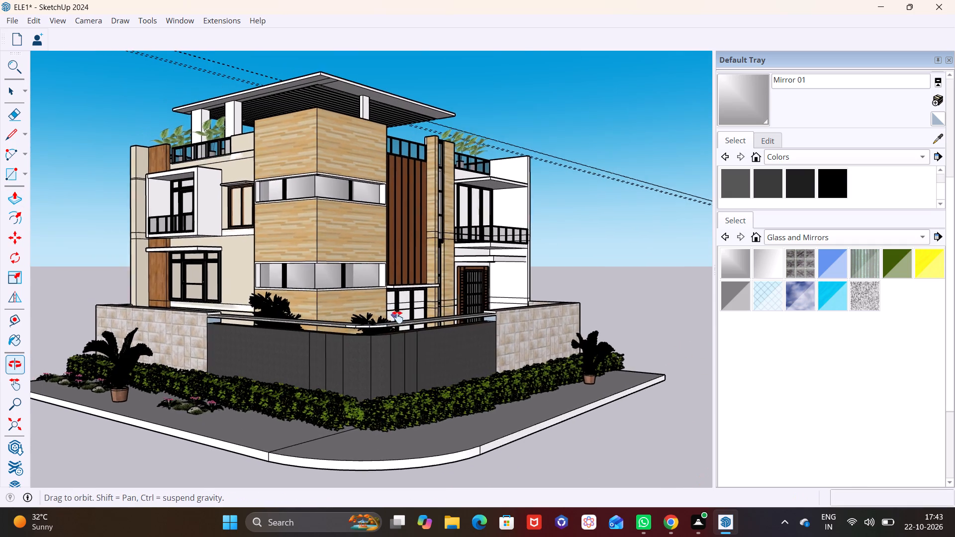
pyautogui.moveTo(397, 317); pyautogui.dragTo(415, 333, button='middle')
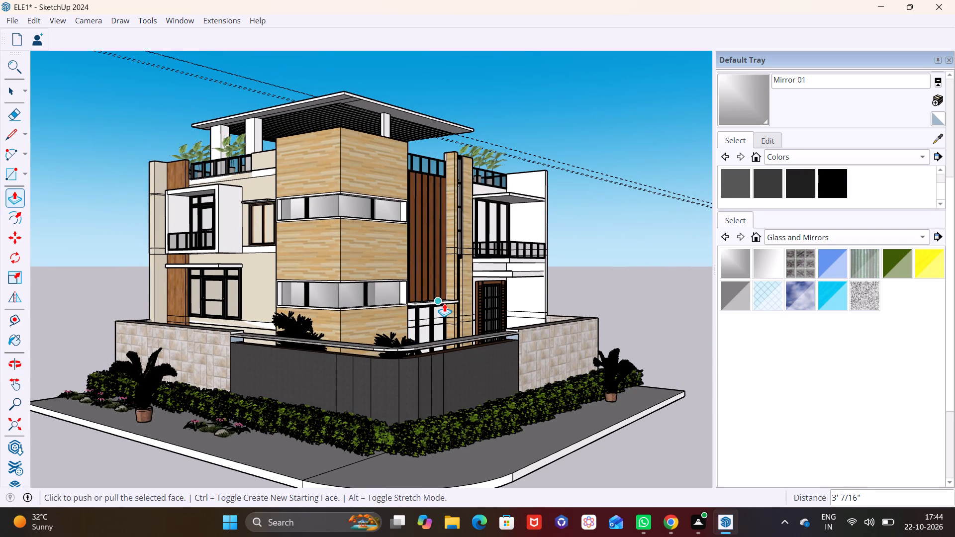
pyautogui.moveTo(492, 283); pyautogui.dragTo(466, 292, button='middle')
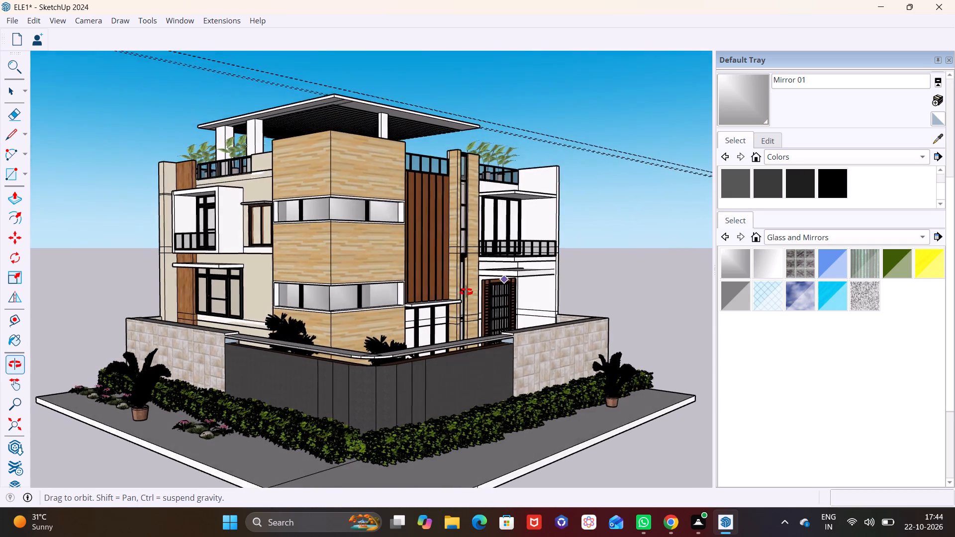
pyautogui.moveTo(466, 292); pyautogui.dragTo(433, 300, button='middle')
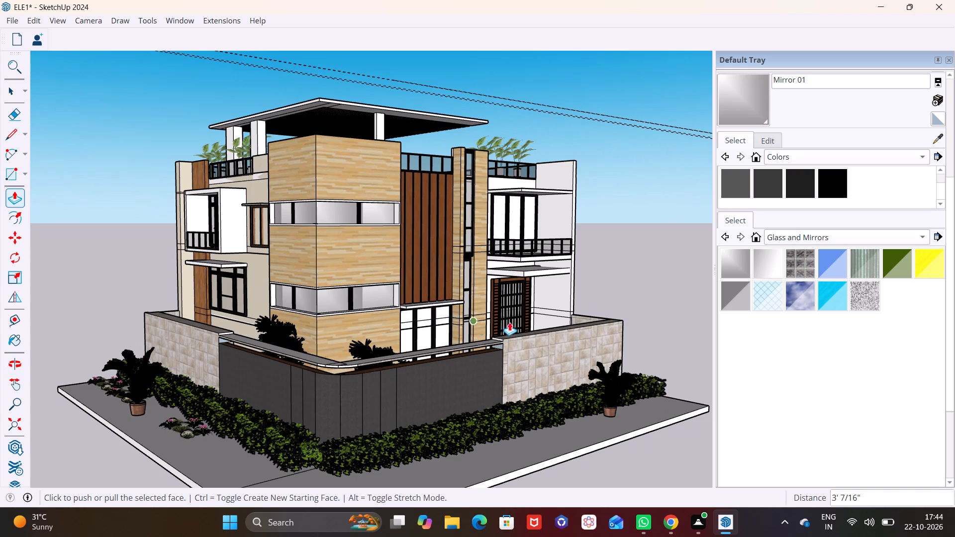
pyautogui.moveTo(527, 350); pyautogui.dragTo(590, 348, button='middle')
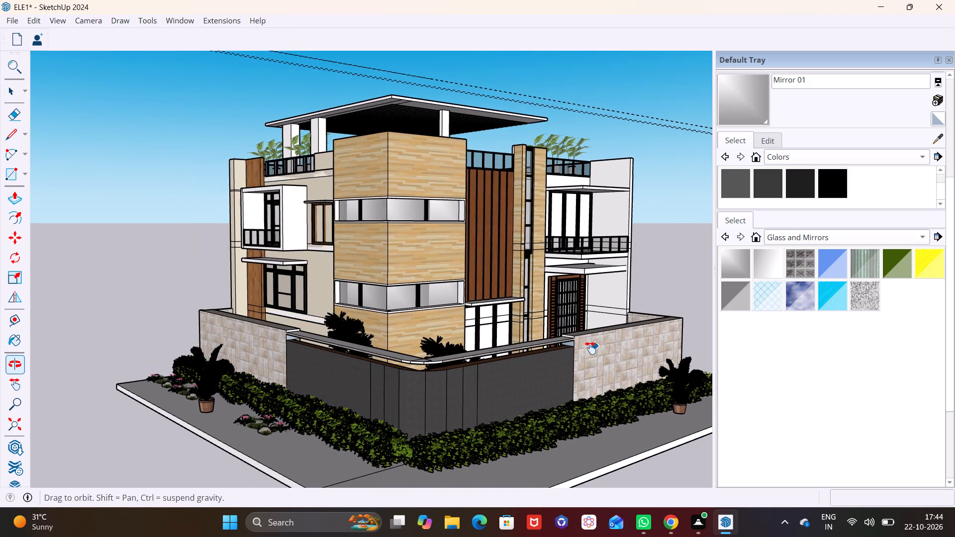
pyautogui.moveTo(590, 348); pyautogui.dragTo(567, 358, button='middle')
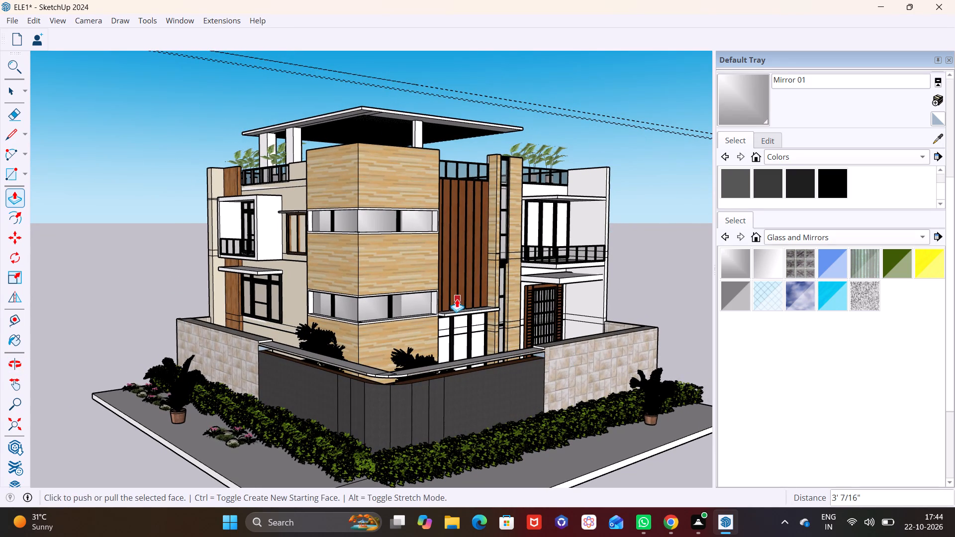
# Copy the roof terrace's potted plant nearest the tall stair window to two spots behind the railing above the brown vertical slats.
pyautogui.scroll(5, 502, 196)
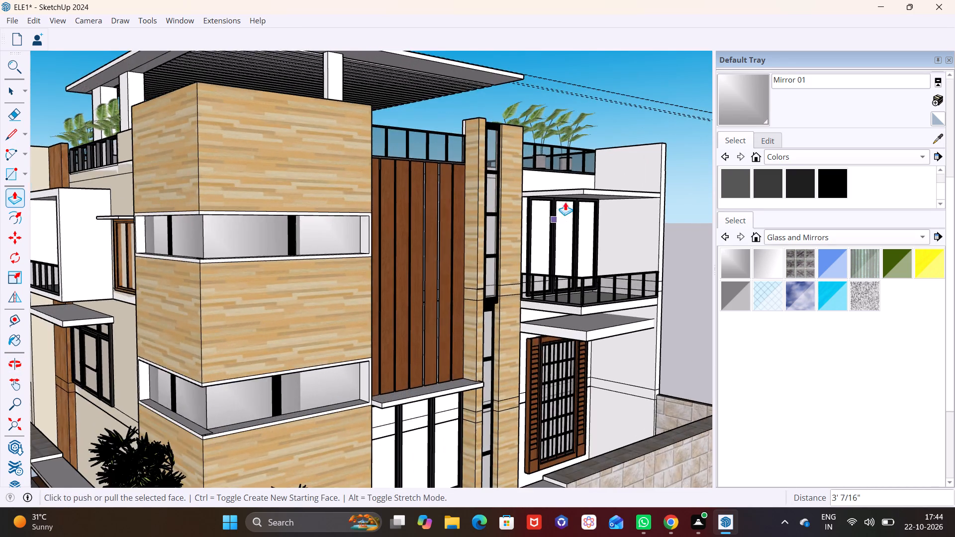
pyautogui.moveTo(470, 161); pyautogui.dragTo(376, 279, button='middle')
pyautogui.keyDown('shift'); pyautogui.moveTo(498, 227); pyautogui.dragTo(392, 272, button='middle'); pyautogui.keyUp('shift')
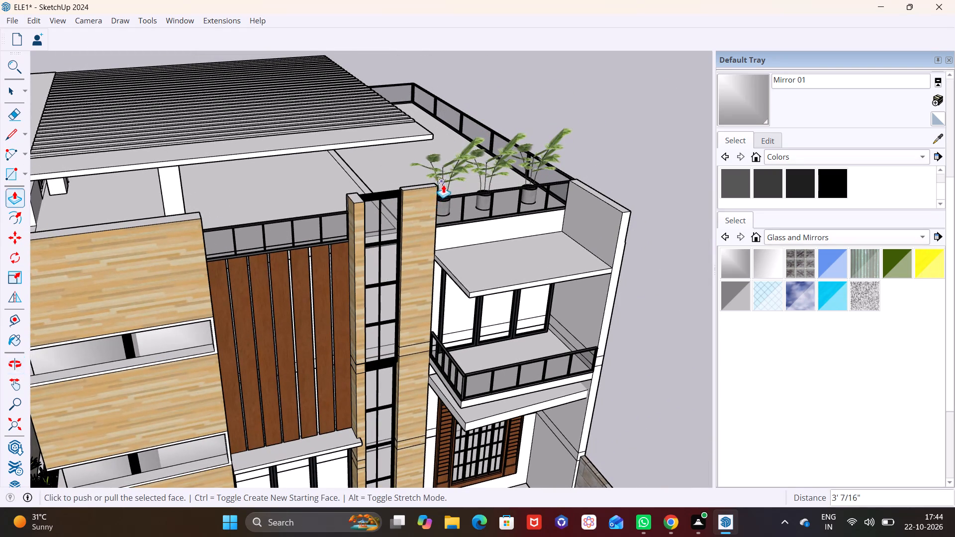
pyautogui.press('space')
pyautogui.click(450, 185)
pyautogui.press('m')
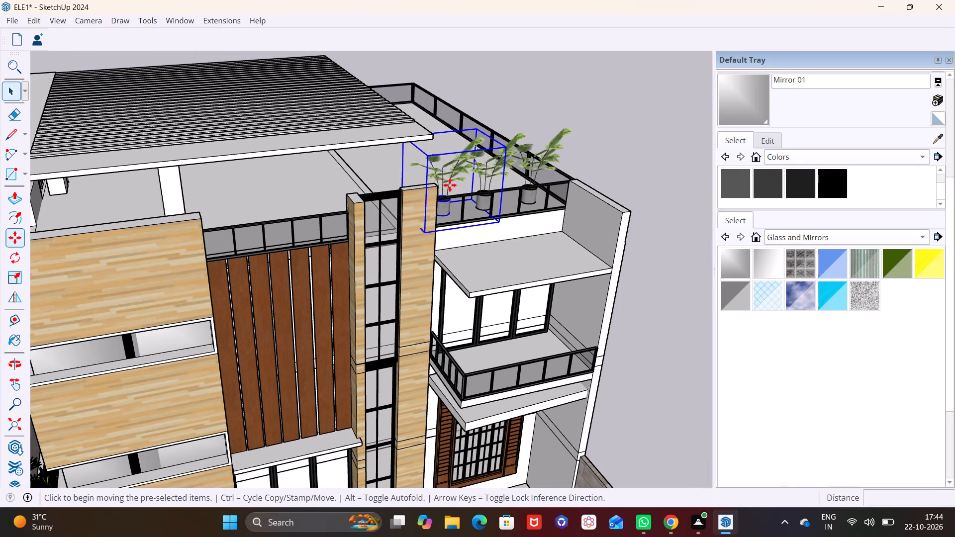
pyautogui.click(438, 185)
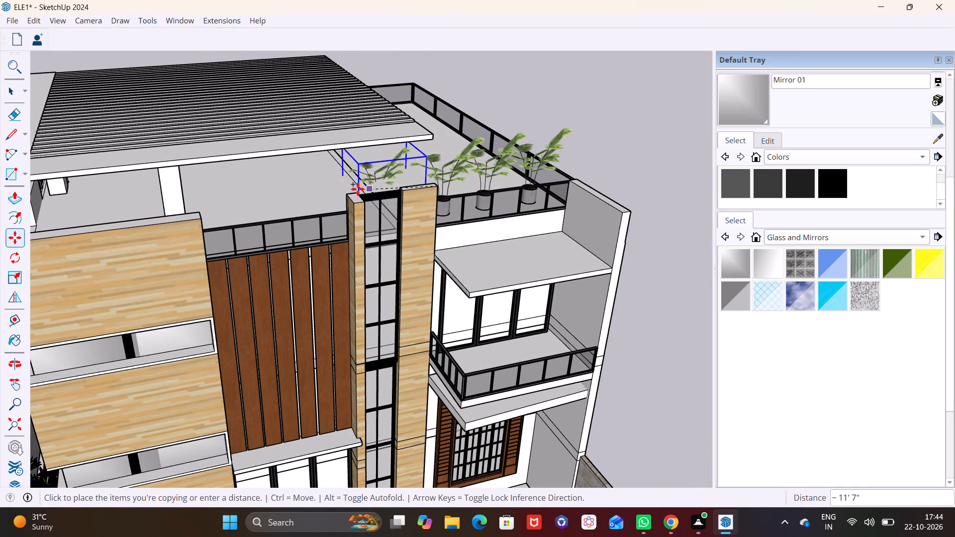
pyautogui.click(203, 219)
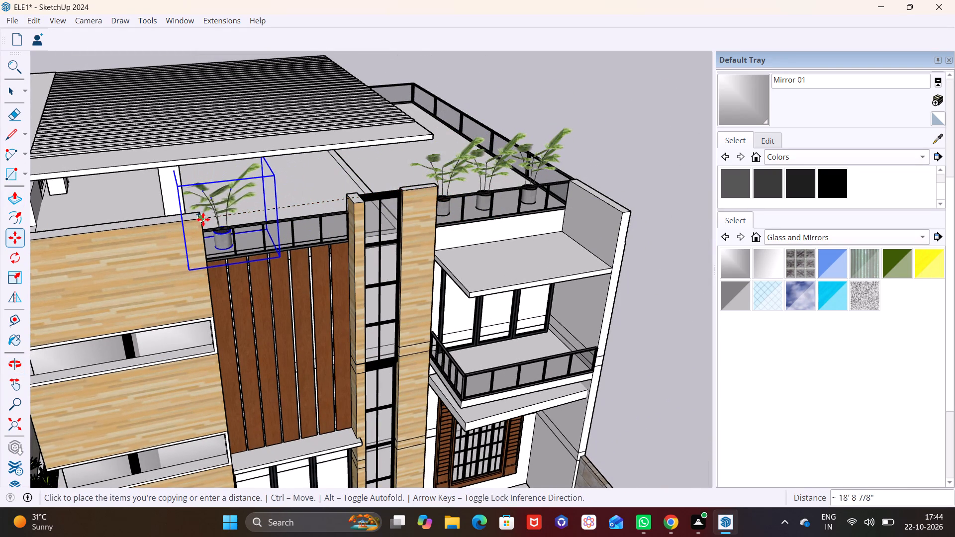
pyautogui.click(216, 216)
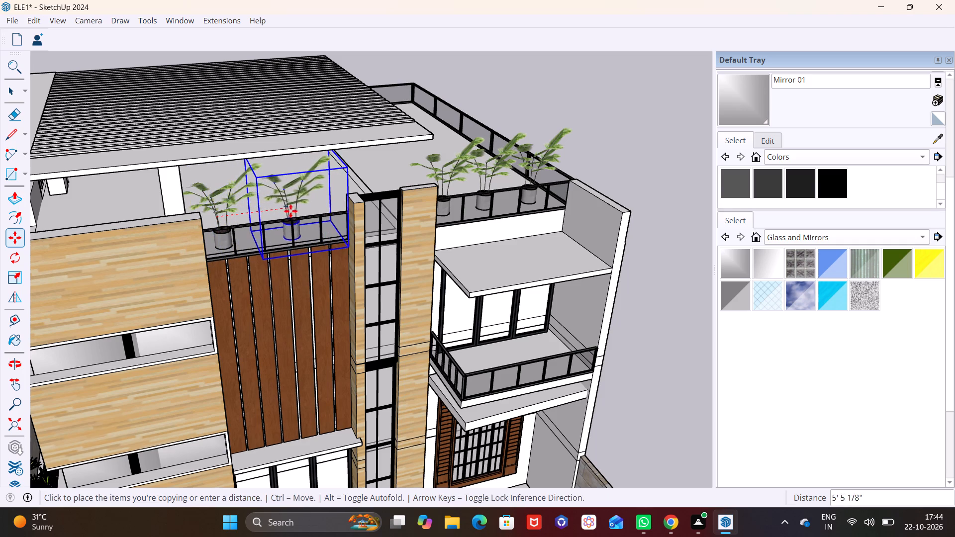
pyautogui.click(298, 209)
pyautogui.press('space')
pyautogui.click(666, 267)
# Examine the whole house from the street corner with the added roof terrace plants.
pyautogui.scroll(-1, 457, 294)
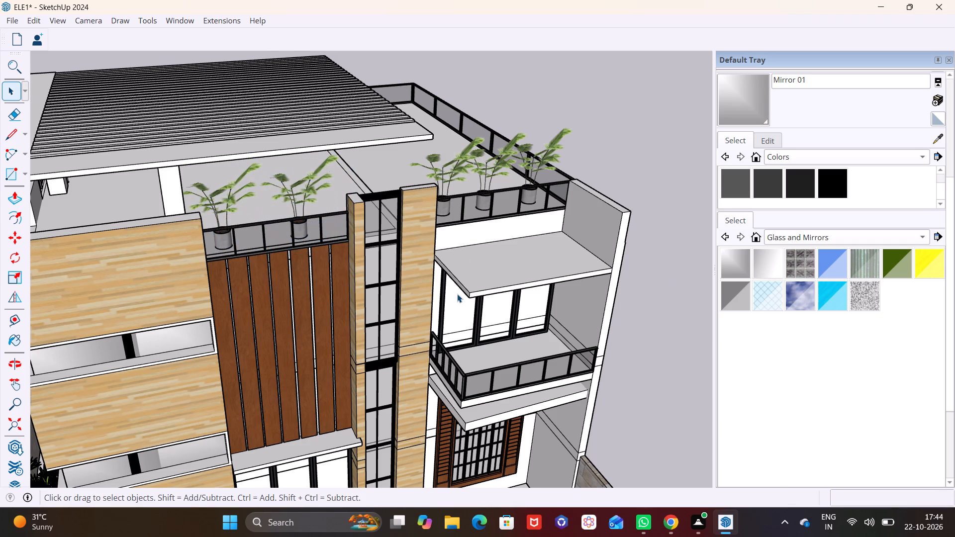
pyautogui.scroll(-6, 457, 294)
pyautogui.moveTo(437, 332); pyautogui.dragTo(497, 167, button='middle')
pyautogui.scroll(-2, 390, 252)
pyautogui.moveTo(383, 314); pyautogui.dragTo(461, 352, button='middle')
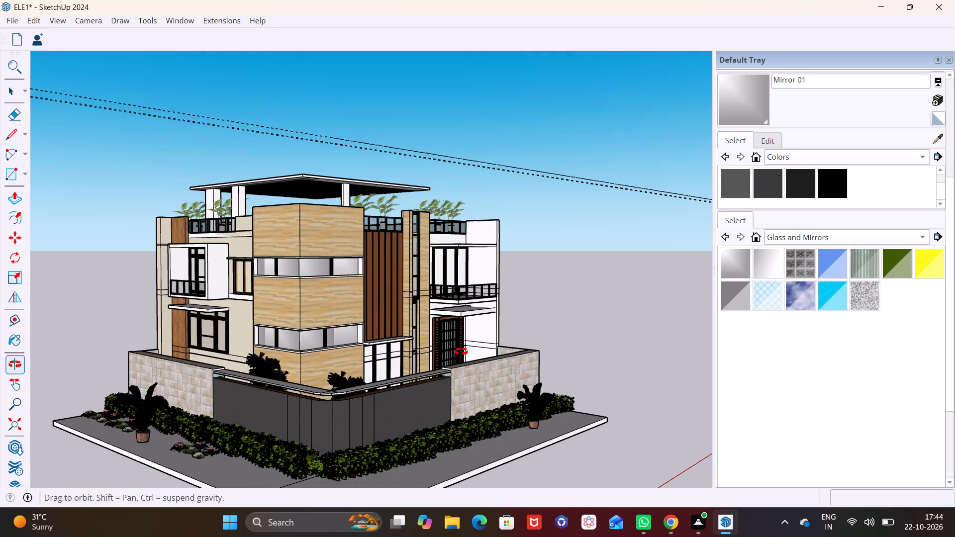
pyautogui.moveTo(461, 352); pyautogui.dragTo(462, 358, button='middle')
pyautogui.scroll(-2, 328, 342)
pyautogui.keyDown('shift'); pyautogui.moveTo(329, 343); pyautogui.dragTo(346, 317, button='middle'); pyautogui.keyUp('shift')
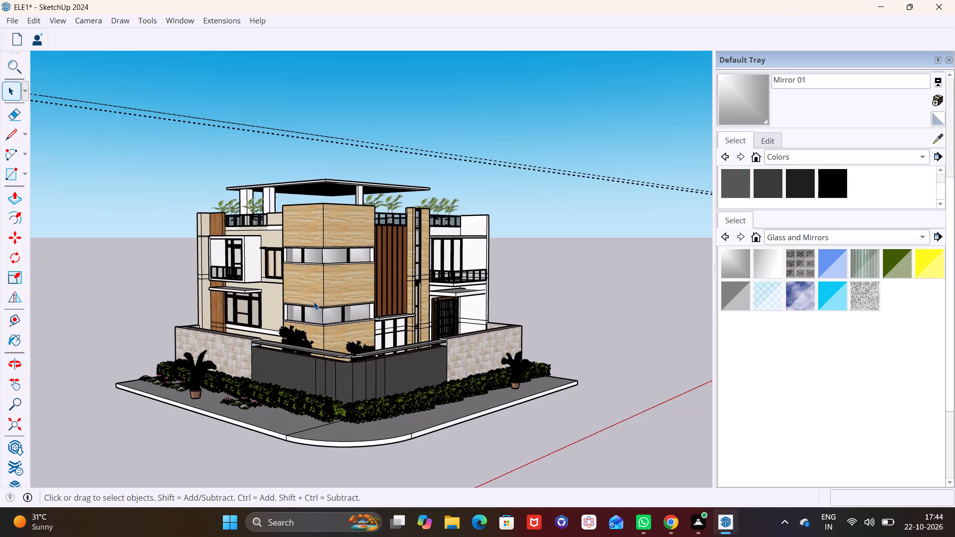
pyautogui.scroll(3, 333, 299)
pyautogui.moveTo(359, 304); pyautogui.dragTo(351, 325, button='middle')
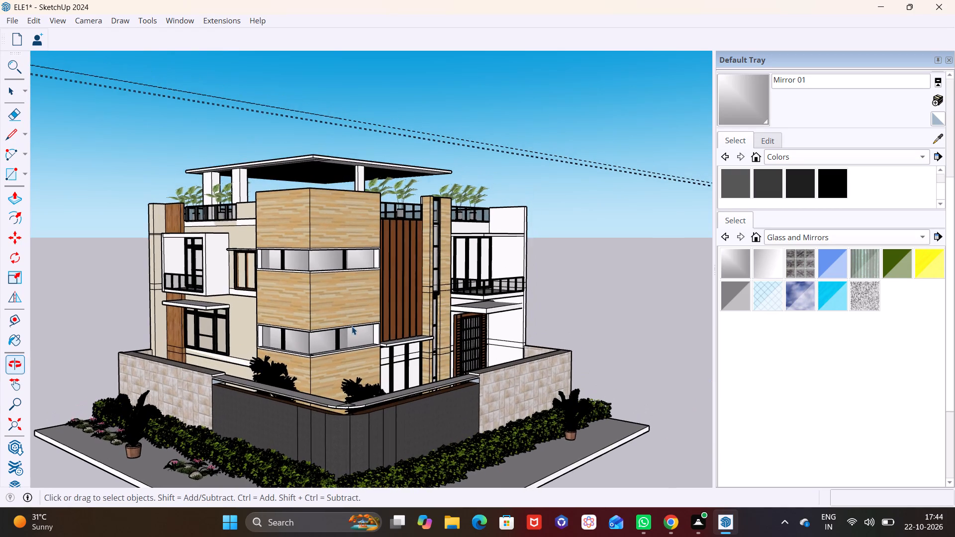
pyautogui.scroll(6, 355, 326)
pyautogui.moveTo(359, 338); pyautogui.dragTo(195, 347, button='middle')
# Examine the lower window band of the wood-clad tower and the brown vertical slats beside it up close.
pyautogui.scroll(1, 249, 341)
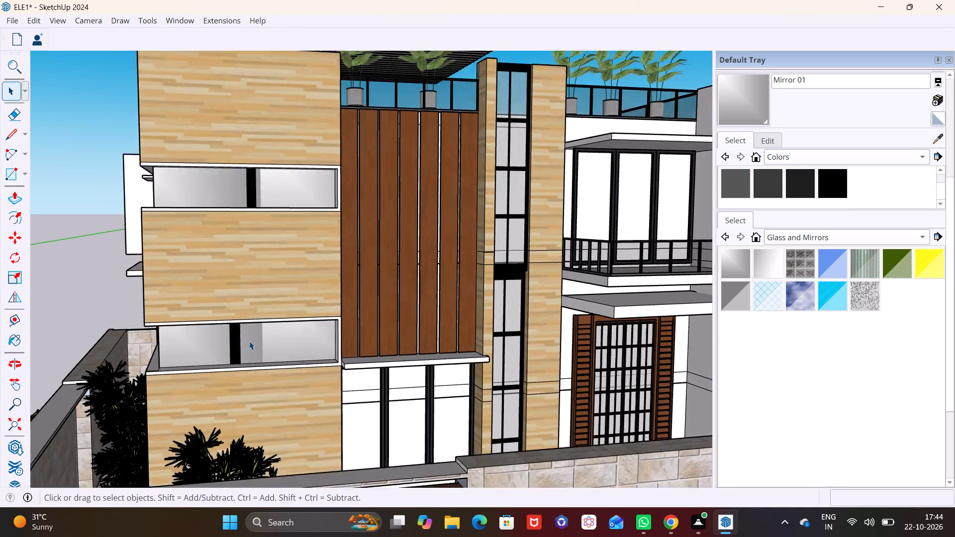
pyautogui.scroll(3, 249, 341)
pyautogui.moveTo(251, 341); pyautogui.dragTo(258, 263, button='middle')
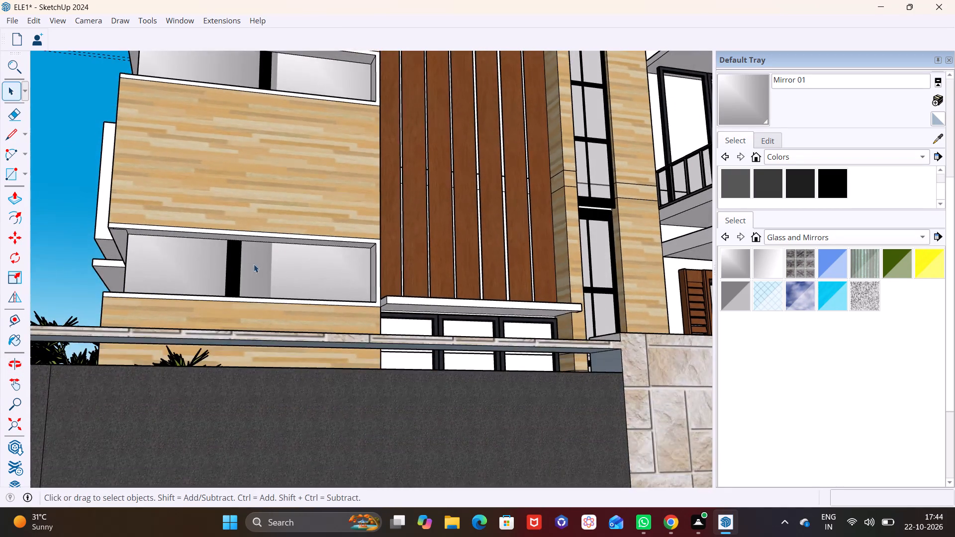
pyautogui.scroll(5, 243, 262)
pyautogui.moveTo(291, 237); pyautogui.dragTo(129, 288, button='middle')
pyautogui.scroll(3, 171, 280)
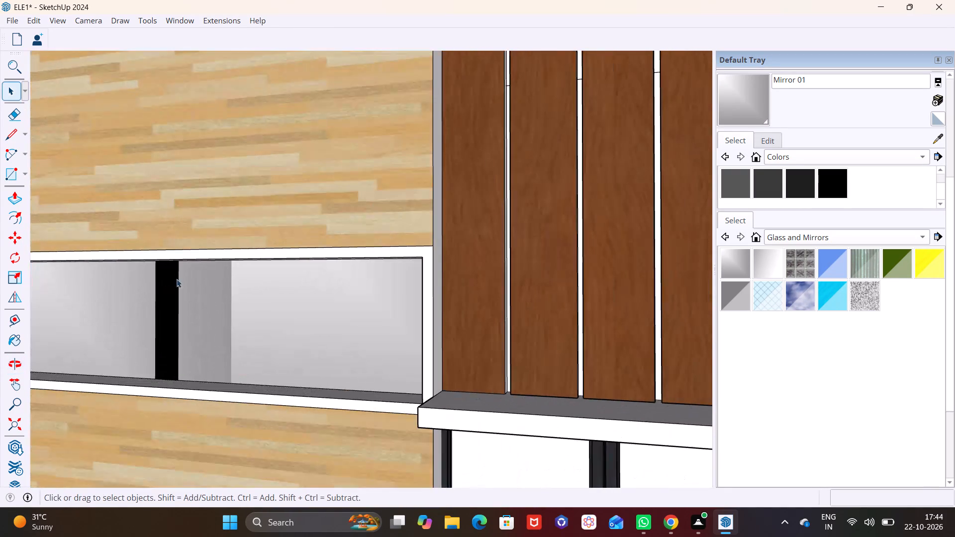
pyautogui.scroll(2, 177, 279)
pyautogui.moveTo(194, 293); pyautogui.dragTo(142, 307, button='middle')
pyautogui.scroll(-5, 155, 307)
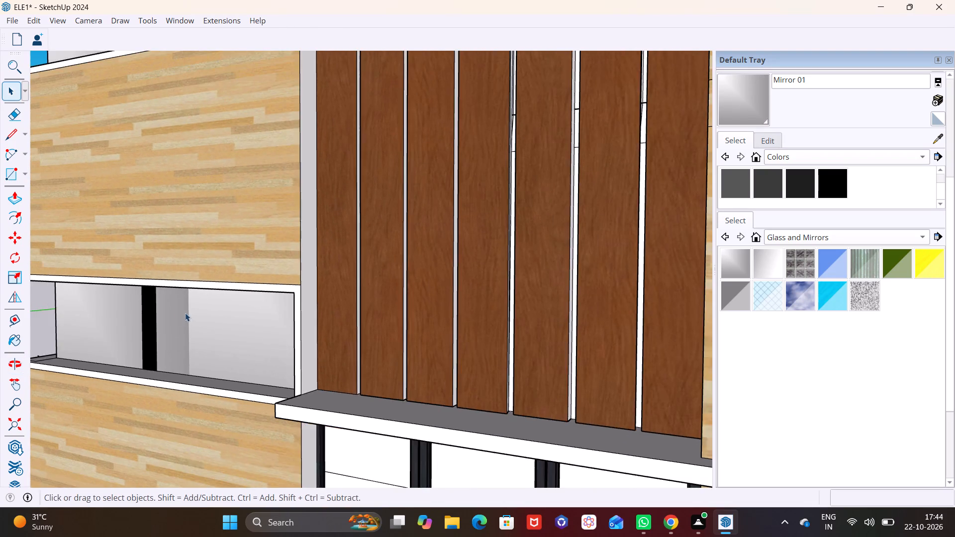
pyautogui.moveTo(191, 313); pyautogui.dragTo(296, 328, button='middle')
pyautogui.scroll(-13, 296, 328)
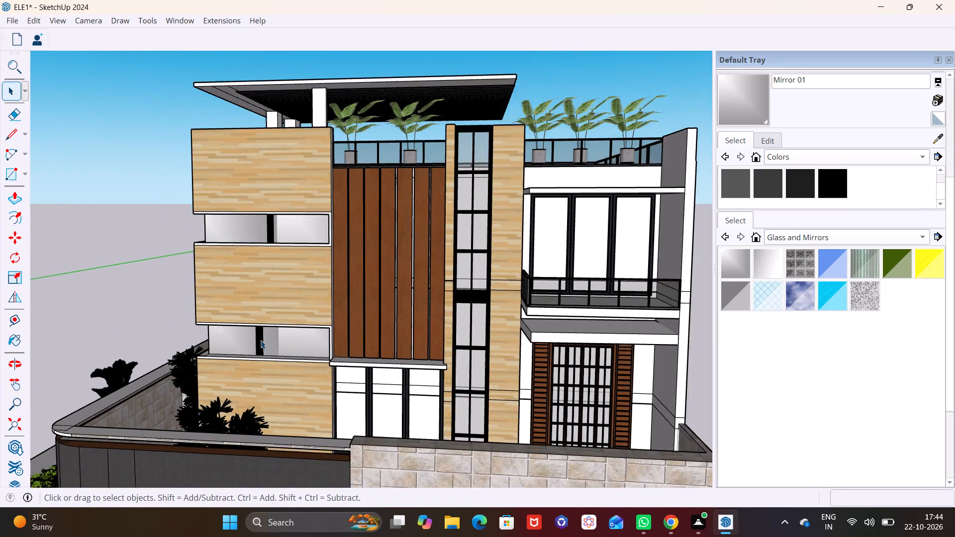
# Examine the whole house from the street corner at several heights and distances.
pyautogui.moveTo(274, 345); pyautogui.dragTo(516, 349, button='middle')
pyautogui.scroll(-2, 307, 335)
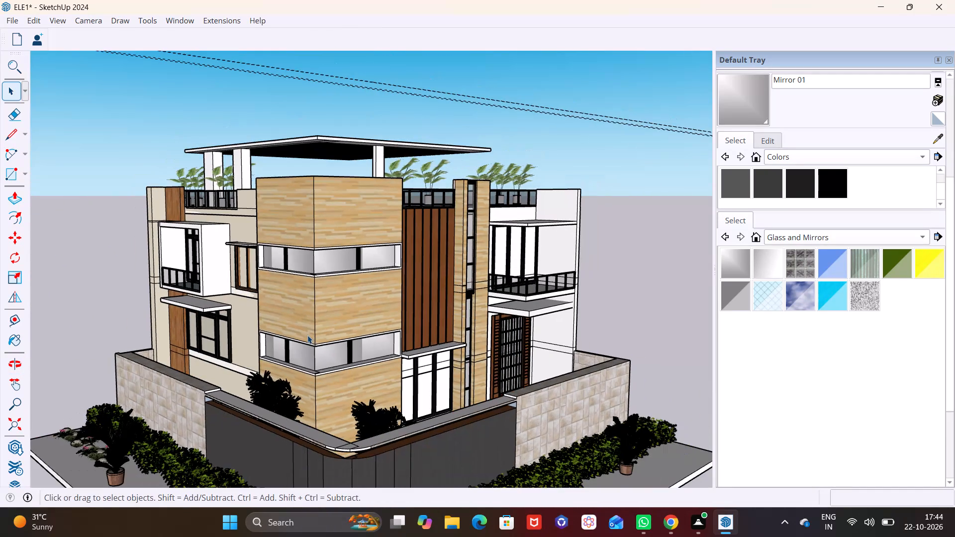
pyautogui.scroll(-6, 306, 333)
pyautogui.moveTo(352, 347); pyautogui.dragTo(353, 347, button='middle')
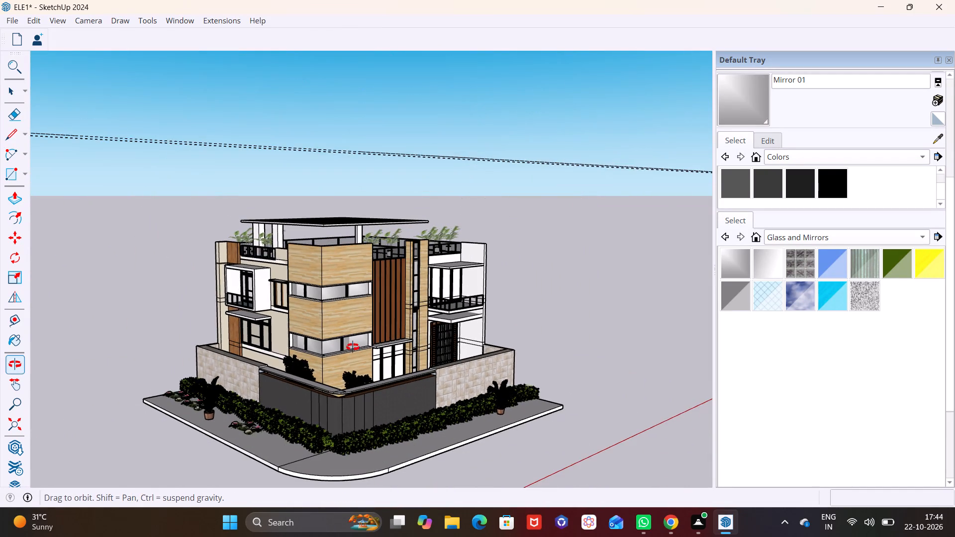
pyautogui.moveTo(353, 347); pyautogui.dragTo(411, 348, button='middle')
pyautogui.scroll(1, 338, 342)
pyautogui.moveTo(340, 330); pyautogui.dragTo(340, 322, button='middle')
pyautogui.moveTo(360, 347); pyautogui.dragTo(370, 295, button='middle')
pyautogui.moveTo(365, 315); pyautogui.dragTo(364, 333, button='middle')
pyautogui.middleClick(362, 333)
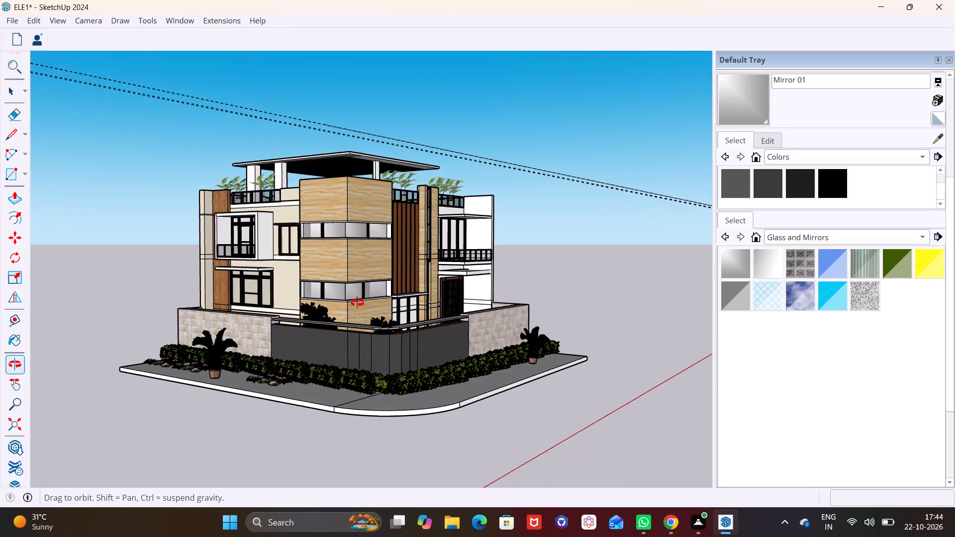
pyautogui.moveTo(458, 283); pyautogui.dragTo(421, 280, button='middle')
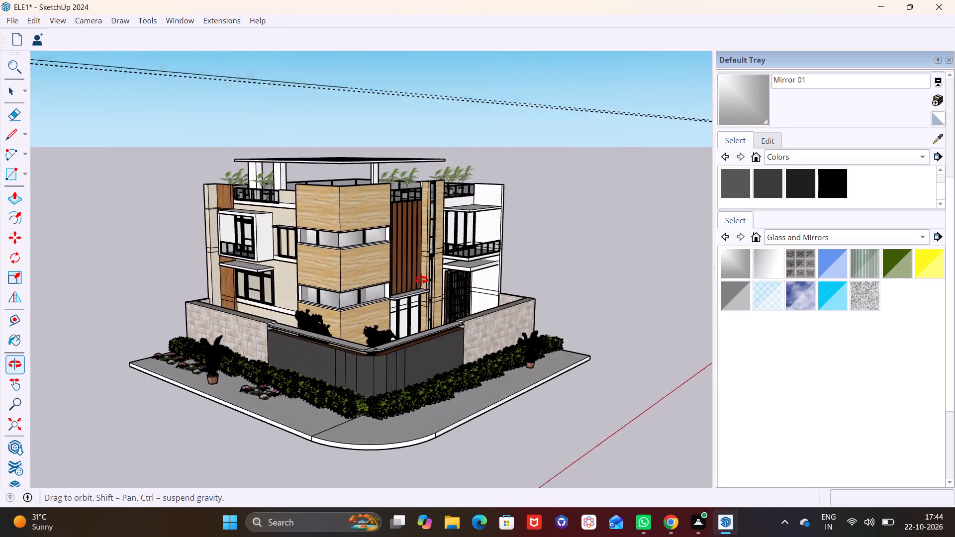
pyautogui.moveTo(421, 280); pyautogui.dragTo(475, 232, button='middle')
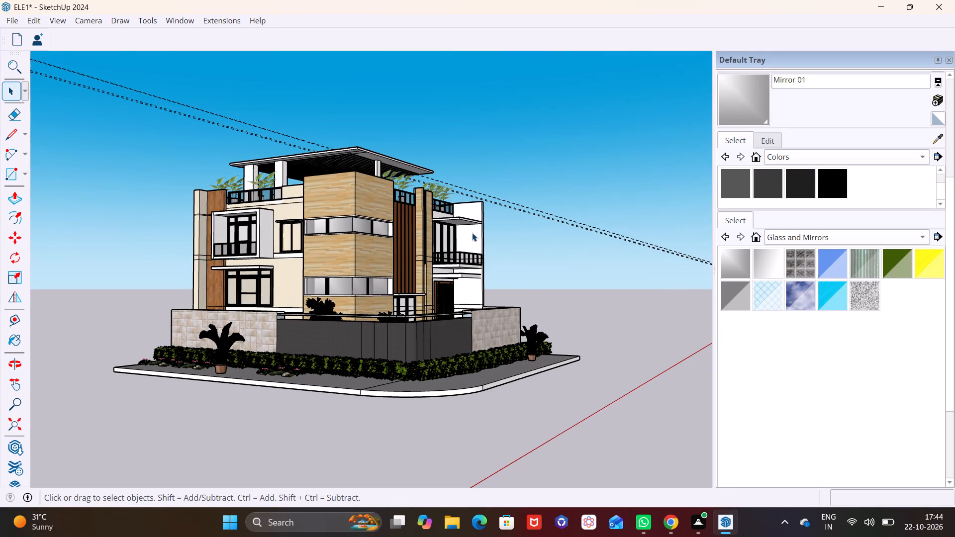
pyautogui.moveTo(394, 282); pyautogui.dragTo(392, 327, button='middle')
pyautogui.scroll(-1, 386, 325)
# On the tower's lower window beside the brown slats, draw a rectangular strip about 4' by 5 5/8" along the glass top, starting at the black mullion.
pyautogui.scroll(9, 365, 273)
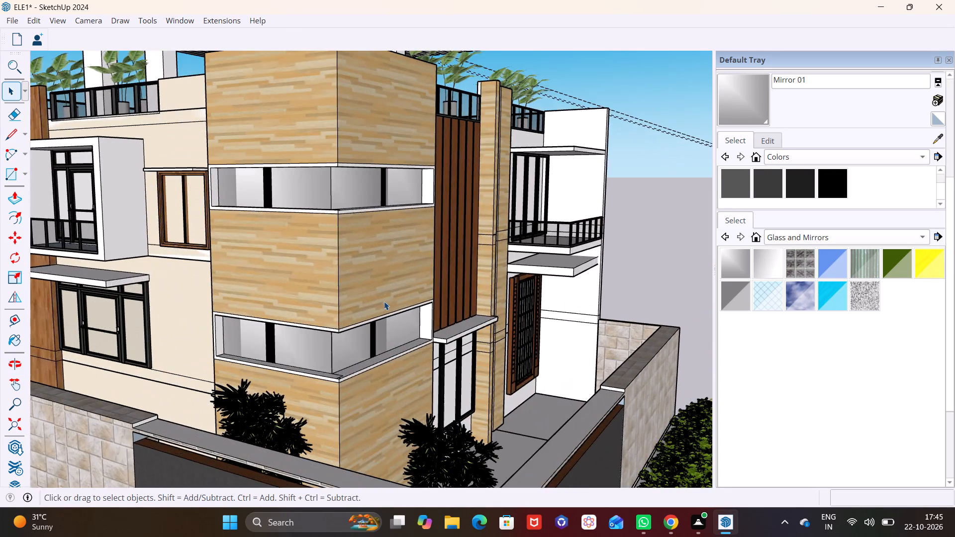
pyautogui.scroll(2, 384, 301)
pyautogui.moveTo(384, 301); pyautogui.dragTo(216, 300, button='middle')
pyautogui.scroll(6, 232, 298)
pyautogui.moveTo(297, 288); pyautogui.dragTo(216, 244, button='middle')
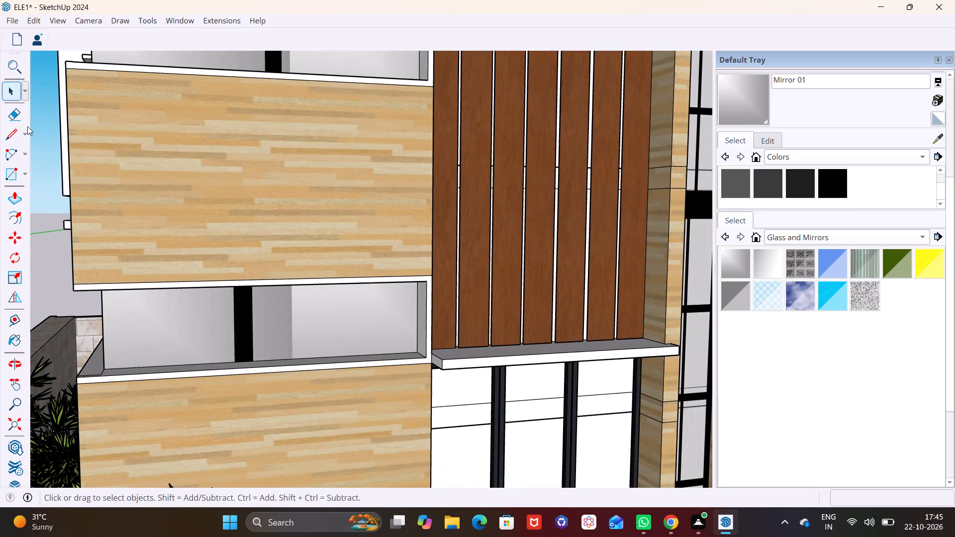
pyautogui.click(22, 173)
pyautogui.click(31, 185)
pyautogui.scroll(6, 378, 270)
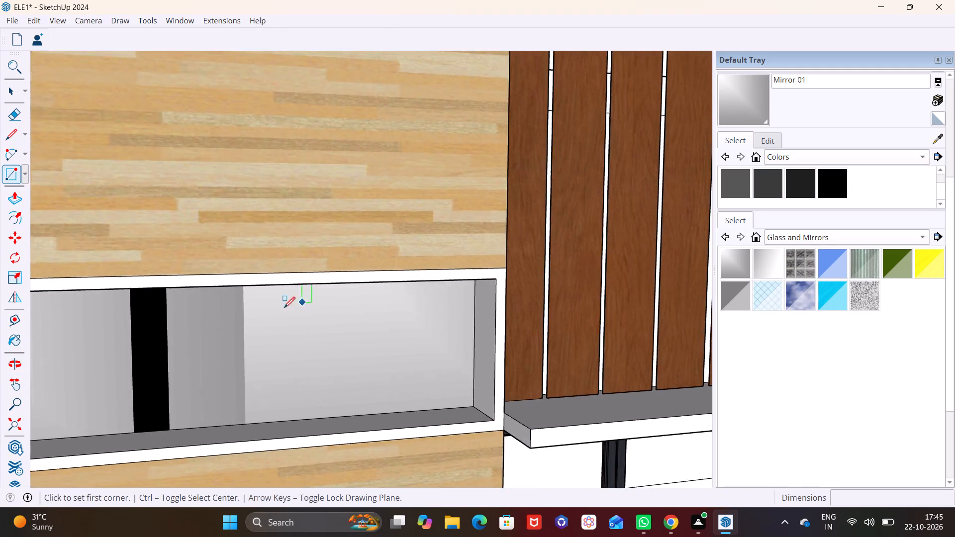
pyautogui.moveTo(259, 309); pyautogui.dragTo(247, 201, button='middle')
pyautogui.scroll(2, 181, 263)
pyautogui.click(164, 247)
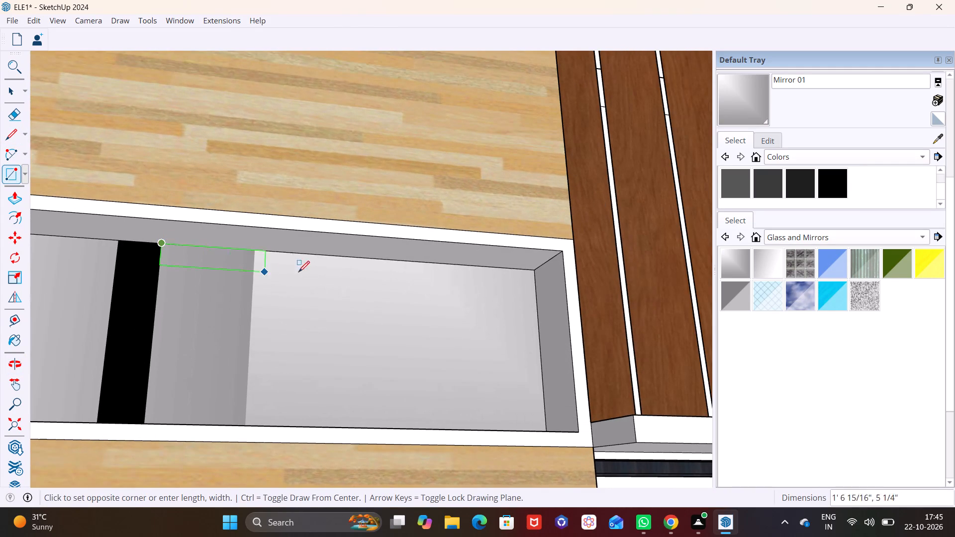
pyautogui.click(377, 282)
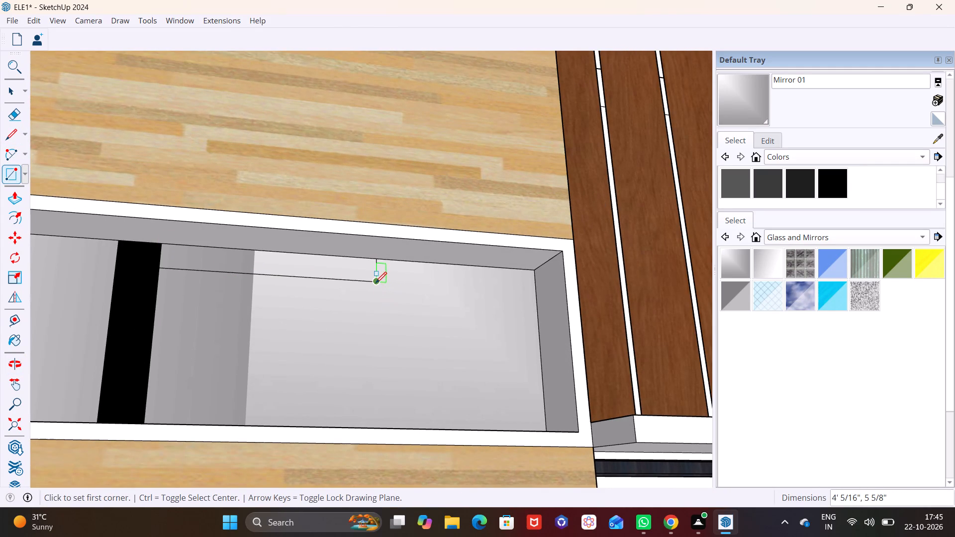
# Draw a vertical strip about 7 1/8" by 2' 10 3/8" from the top strip's free end down to the glass's bottom edge.
pyautogui.click(376, 283)
pyautogui.moveTo(341, 339); pyautogui.dragTo(344, 420, button='middle')
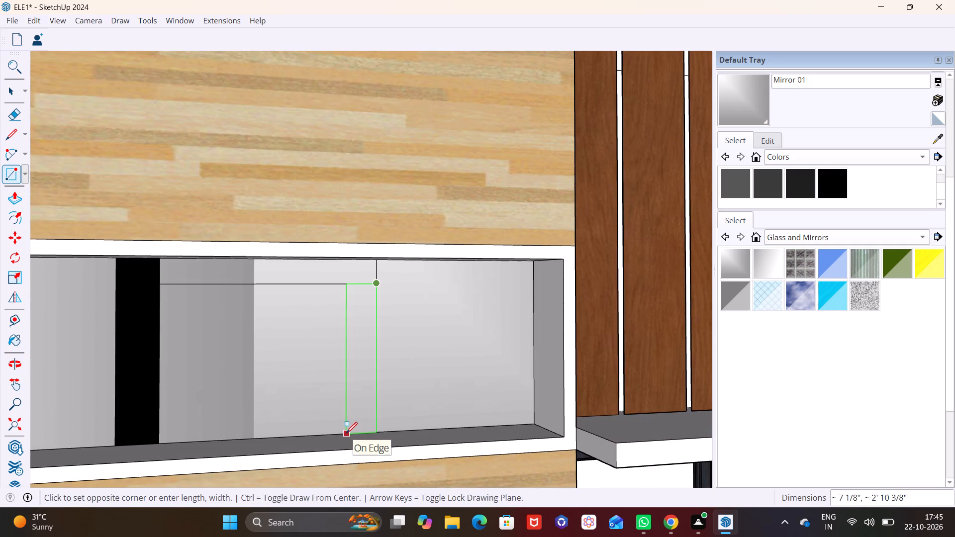
pyautogui.click(346, 433)
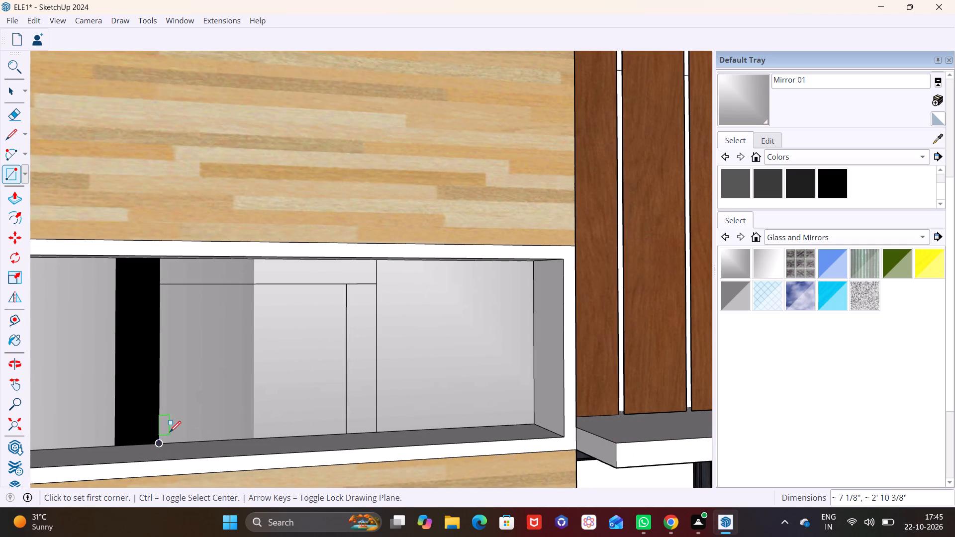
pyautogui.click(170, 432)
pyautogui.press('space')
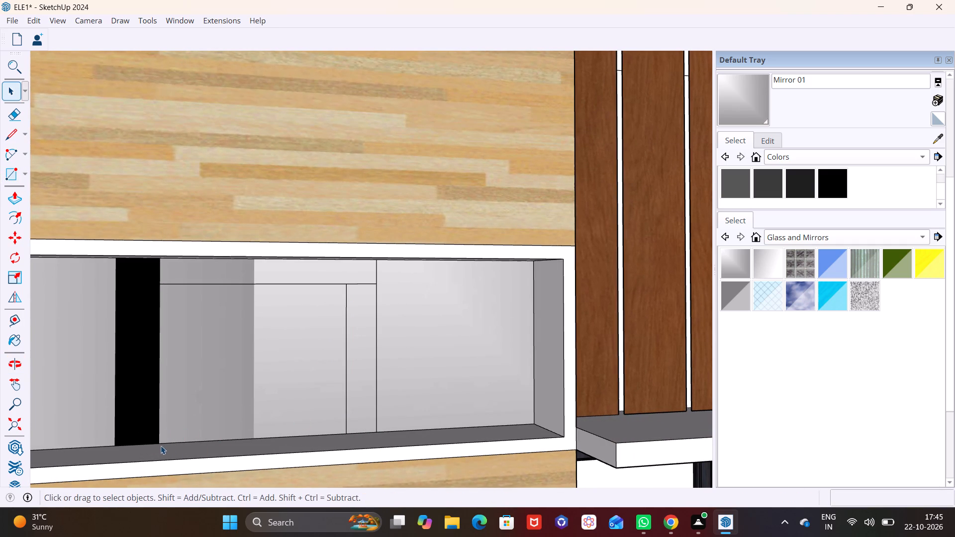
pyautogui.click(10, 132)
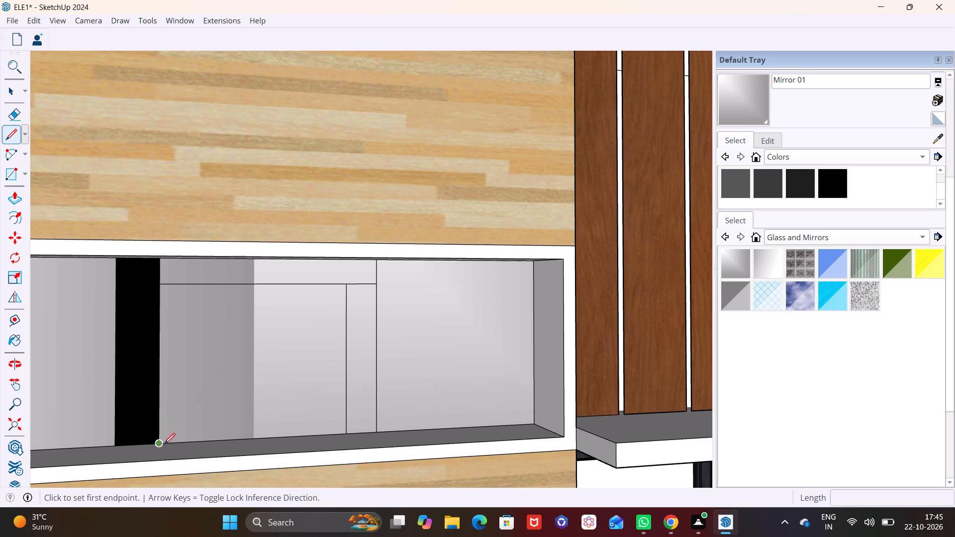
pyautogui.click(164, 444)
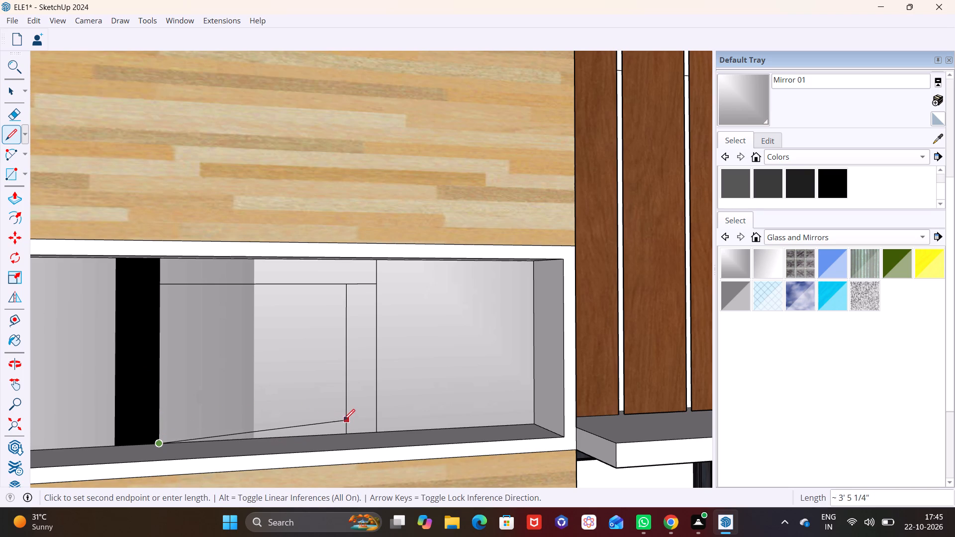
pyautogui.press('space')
# Draw a rectangular strip along the glass's bottom edge, from the black mullion to the new vertical strip.
pyautogui.click(24, 170)
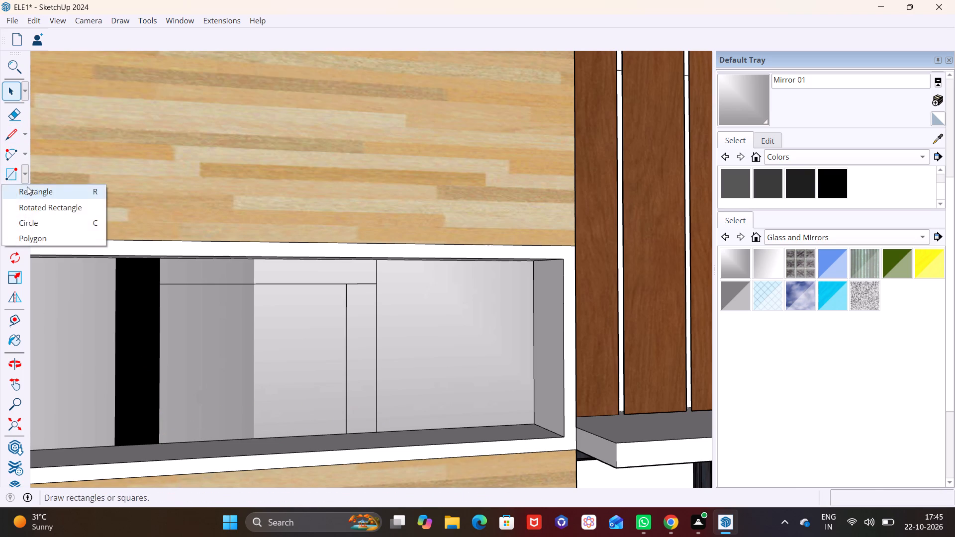
pyautogui.click(28, 189)
pyautogui.moveTo(160, 442); pyautogui.dragTo(163, 437)
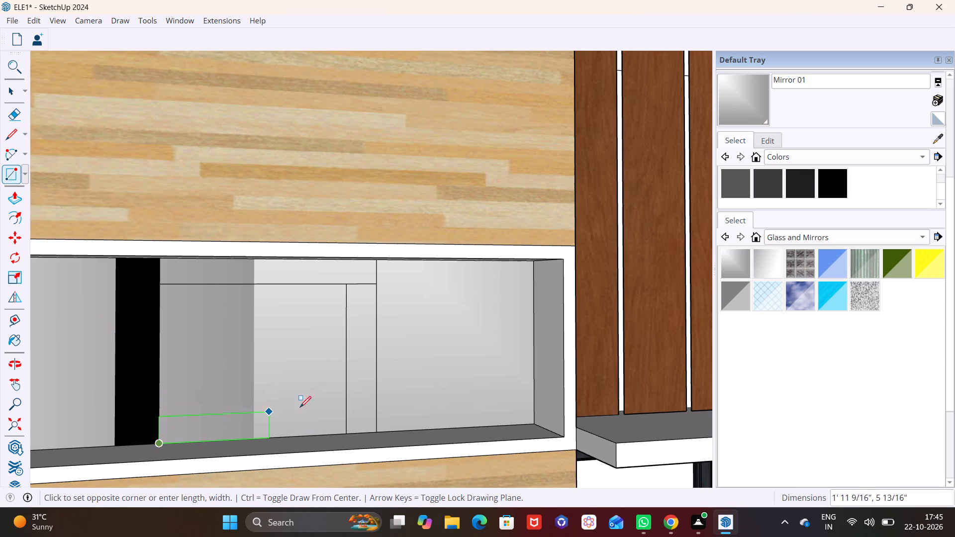
pyautogui.click(348, 409)
pyautogui.press('space')
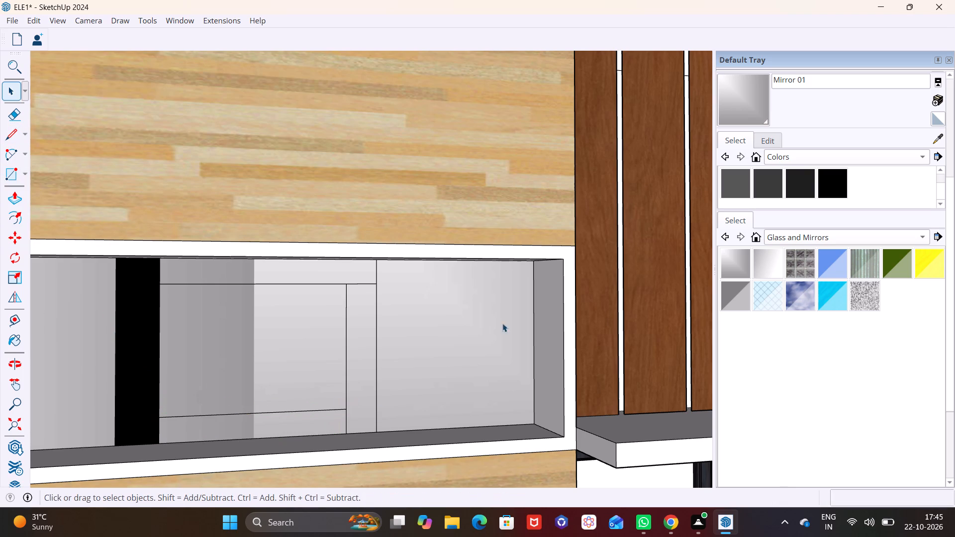
# Paint the top, side and bottom frame strips of the lower window with black Color M09.
pyautogui.click(836, 175)
pyautogui.click(262, 273)
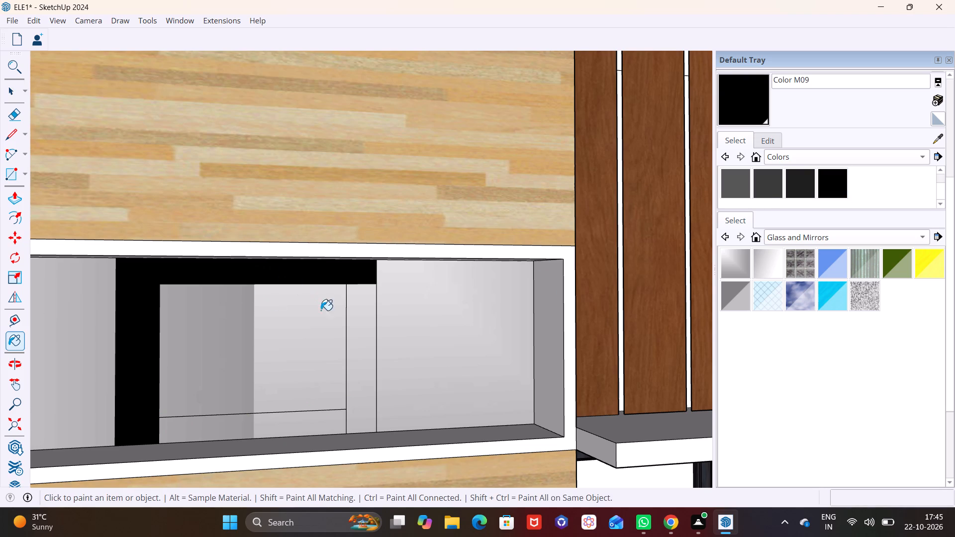
pyautogui.click(365, 327)
pyautogui.click(302, 424)
# On the tower's upper window beside the slats, draw a strip about 3' 2" by 5 3/8" along the glass top, starting at the black mullion.
pyautogui.scroll(-14, 302, 419)
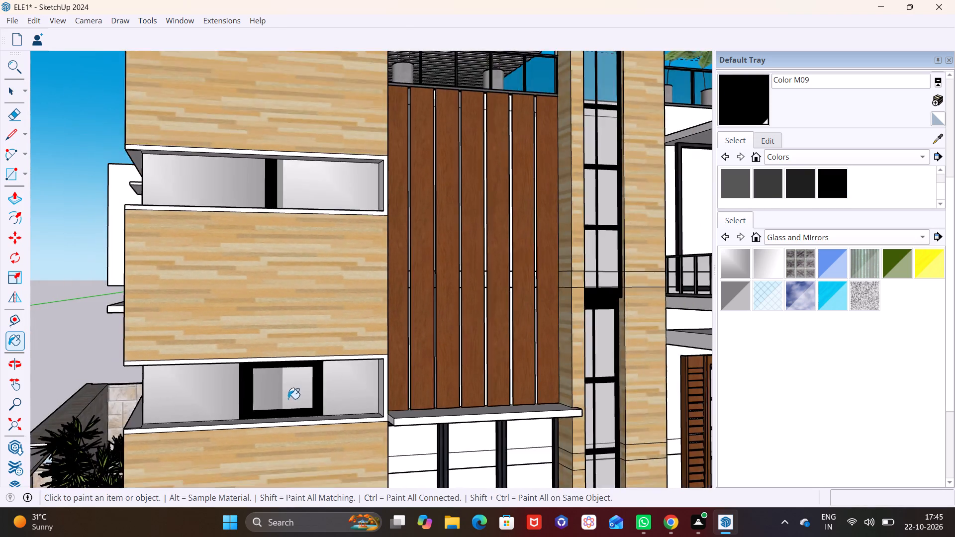
pyautogui.scroll(-5, 288, 399)
pyautogui.keyDown('shift'); pyautogui.moveTo(271, 315); pyautogui.dragTo(276, 433, button='middle'); pyautogui.keyUp('shift')
pyautogui.scroll(11, 285, 400)
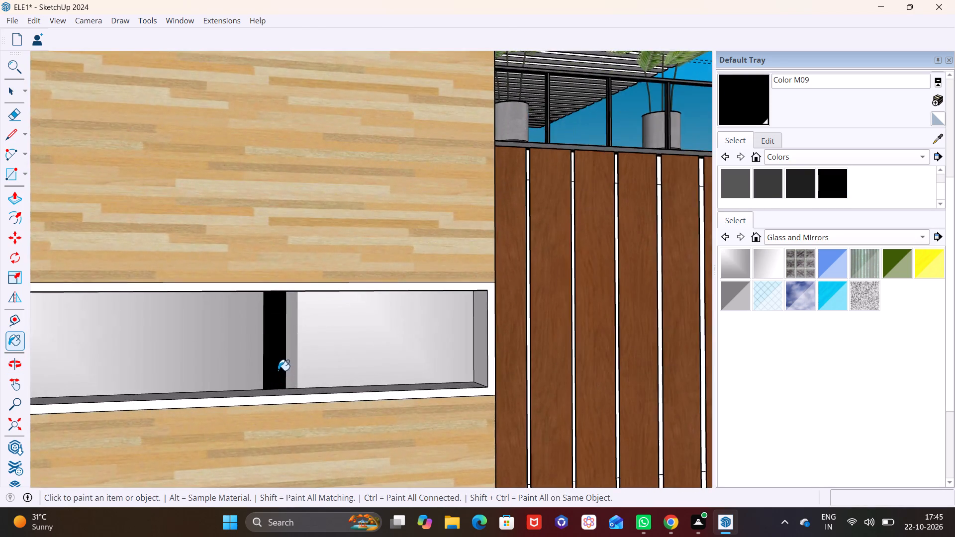
pyautogui.scroll(4, 278, 370)
pyautogui.moveTo(298, 331); pyautogui.dragTo(262, 253, button='middle')
pyautogui.scroll(3, 266, 247)
pyautogui.moveTo(268, 269); pyautogui.dragTo(250, 284, button='middle')
pyautogui.scroll(-1, 244, 284)
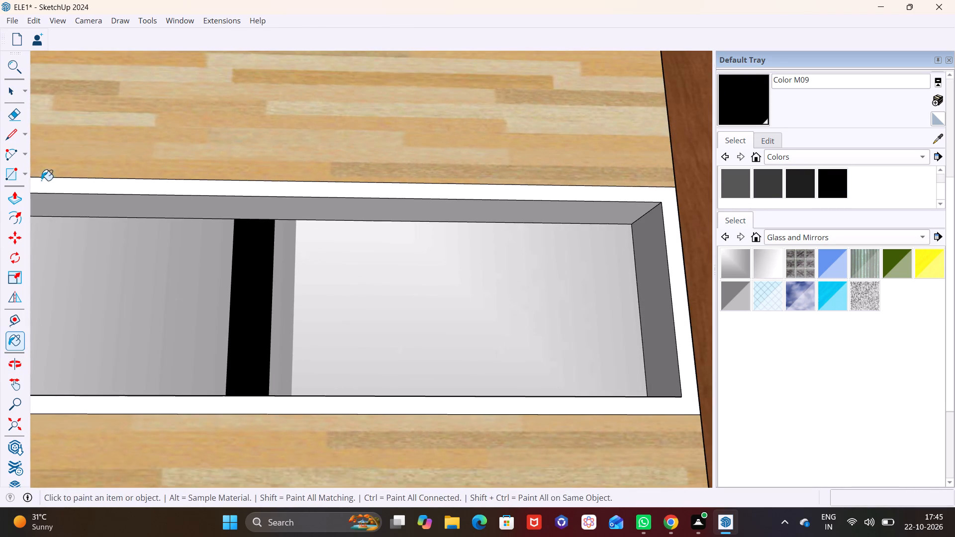
pyautogui.click(24, 176)
pyautogui.click(32, 187)
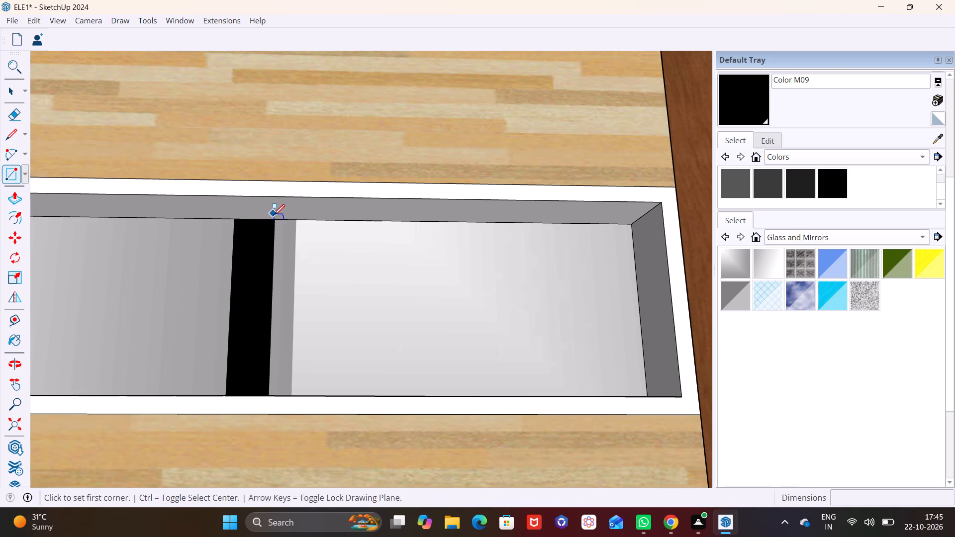
pyautogui.click(275, 217)
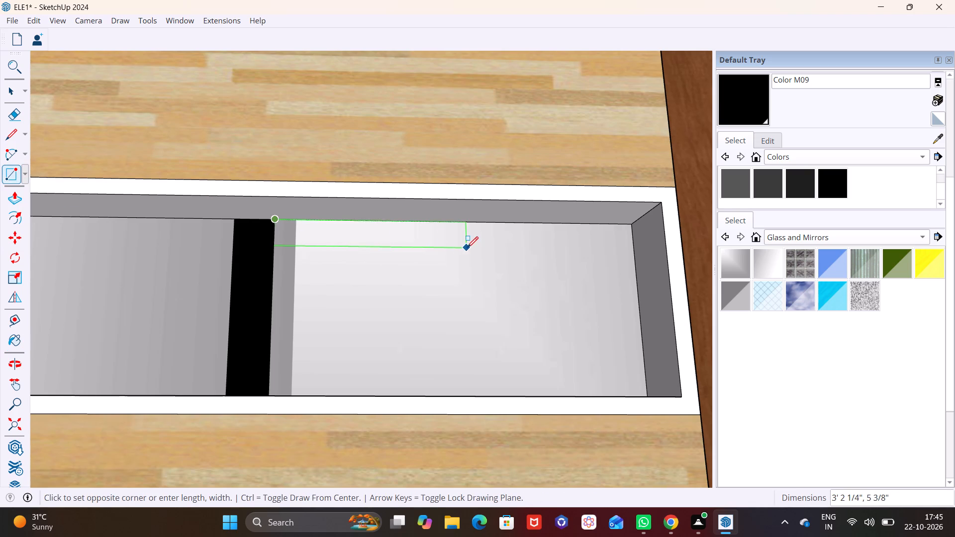
pyautogui.click(467, 248)
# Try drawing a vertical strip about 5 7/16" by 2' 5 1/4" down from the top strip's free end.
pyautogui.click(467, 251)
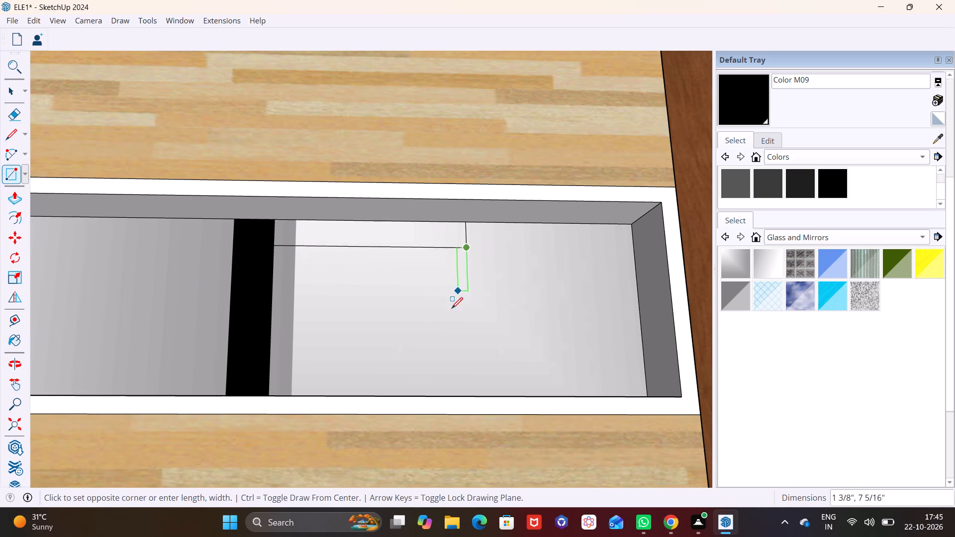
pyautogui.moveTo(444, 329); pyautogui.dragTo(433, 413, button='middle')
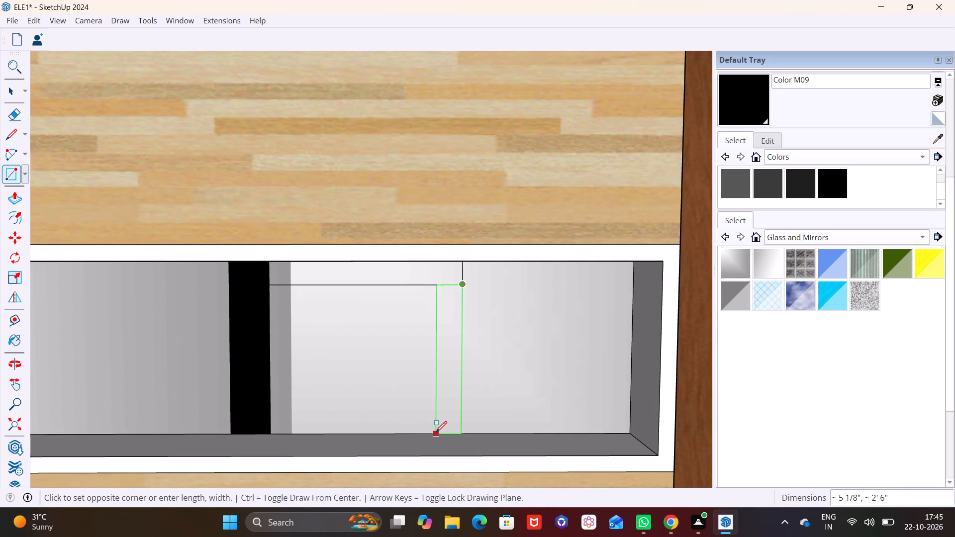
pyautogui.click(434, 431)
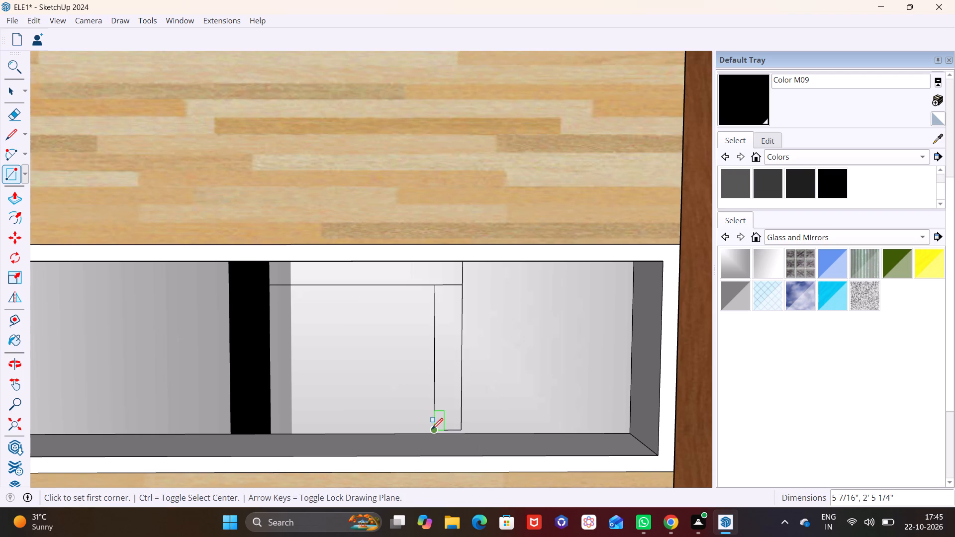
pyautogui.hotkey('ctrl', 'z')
# Draw a vertical strip about 6 7/16" by 2' 6" to the glass's bottom edge, and a bottom strip joining it to the black mullion.
pyautogui.click(463, 287)
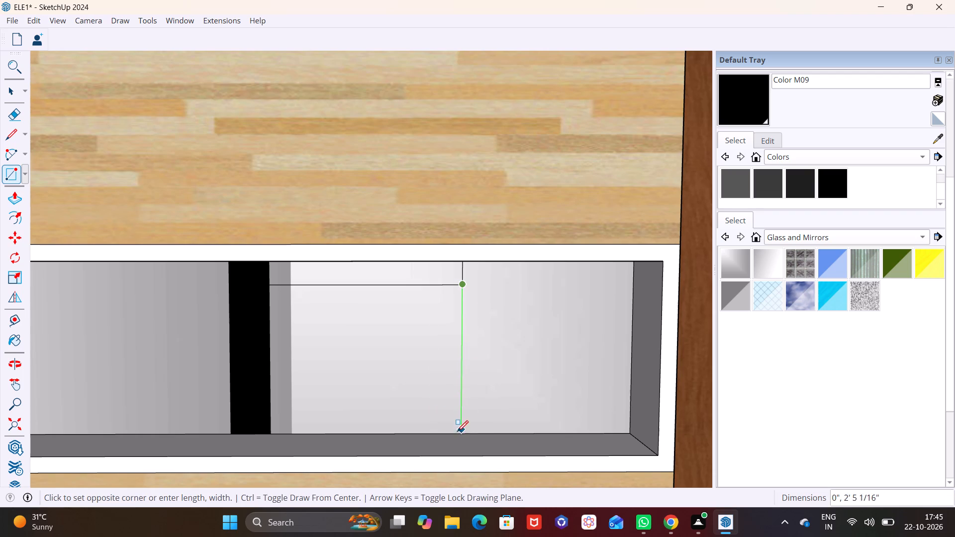
pyautogui.click(429, 436)
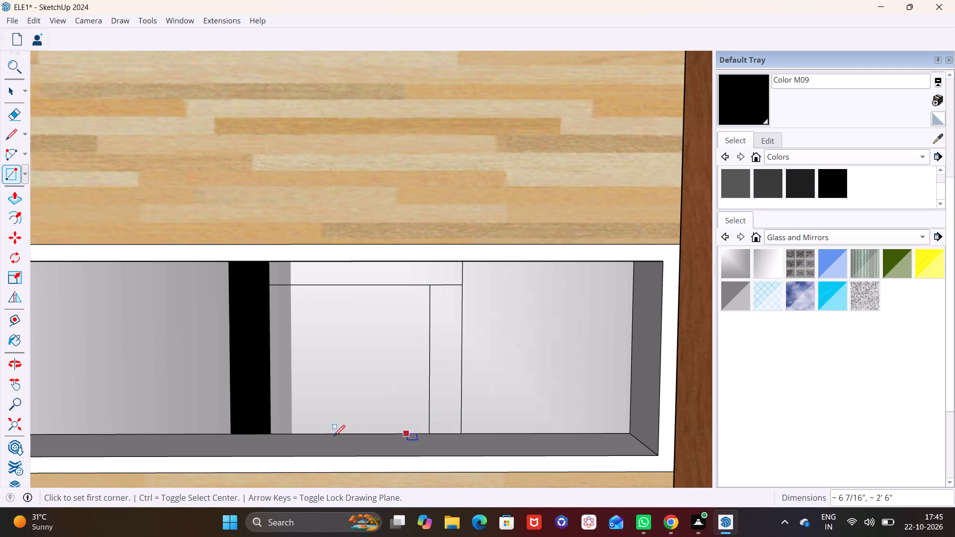
pyautogui.click(270, 434)
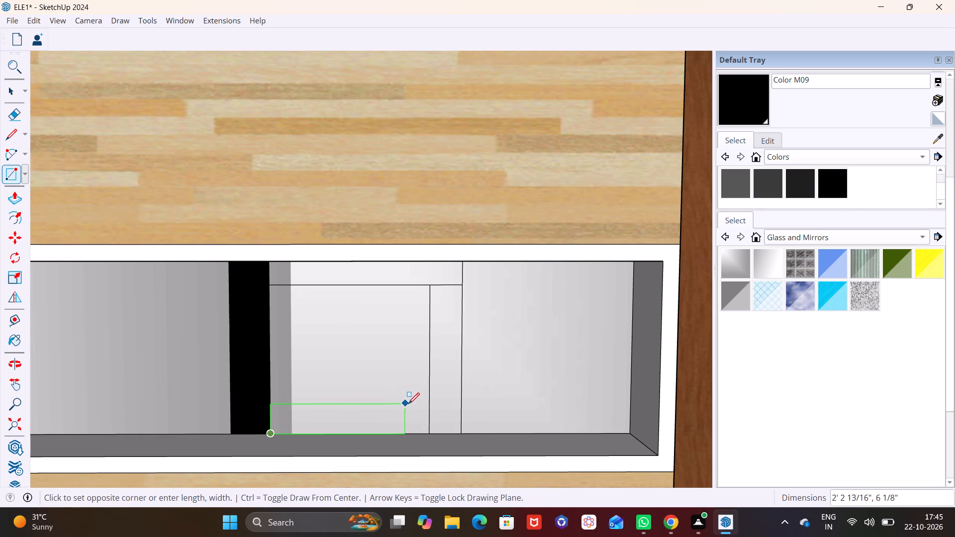
pyautogui.click(428, 403)
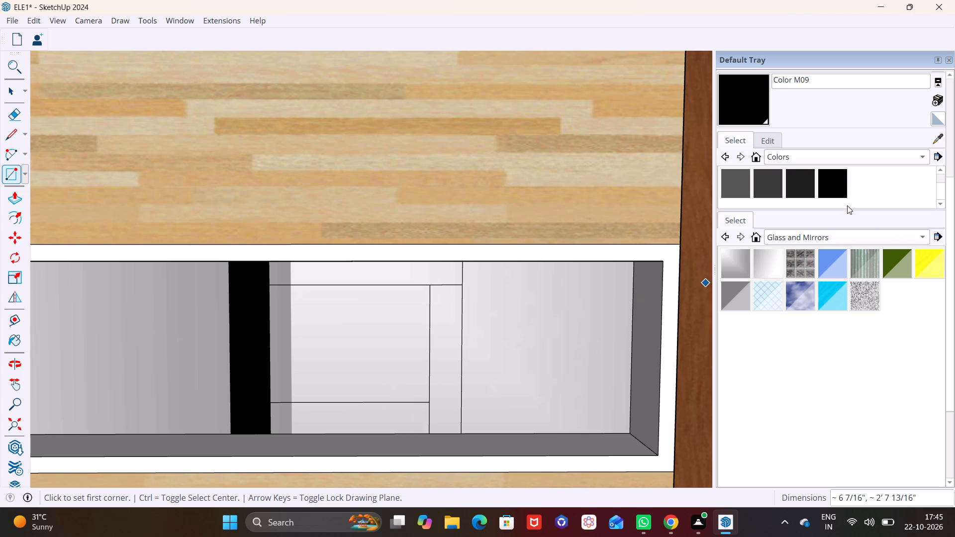
# Paint the top, side and bottom frame strips of the upper window with black Color M09.
pyautogui.click(842, 191)
pyautogui.click(395, 278)
pyautogui.click(434, 309)
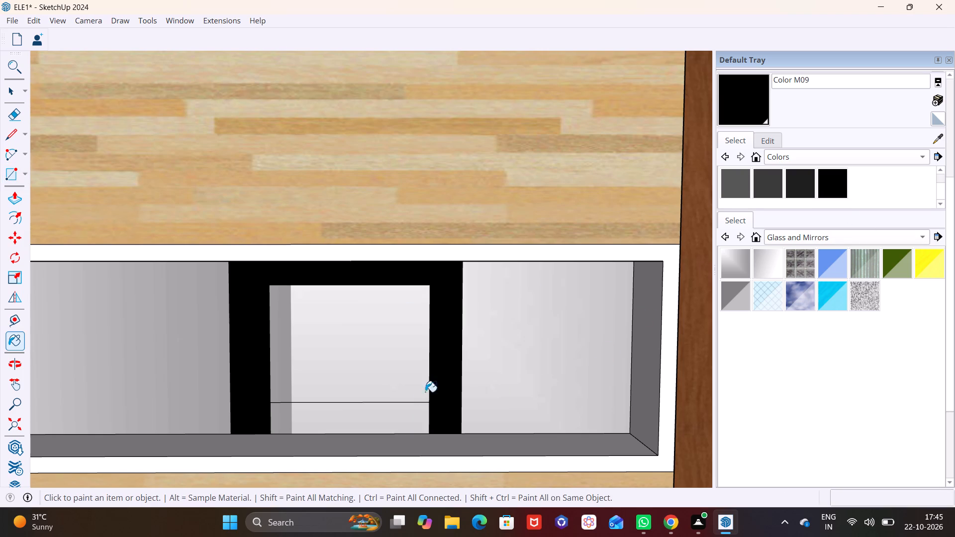
pyautogui.click(402, 417)
# Examine the house exterior from the tower corner, checking how the black-framed windows look in the overall facade.
pyautogui.scroll(-19, 409, 408)
pyautogui.moveTo(372, 426); pyautogui.dragTo(509, 426, button='middle')
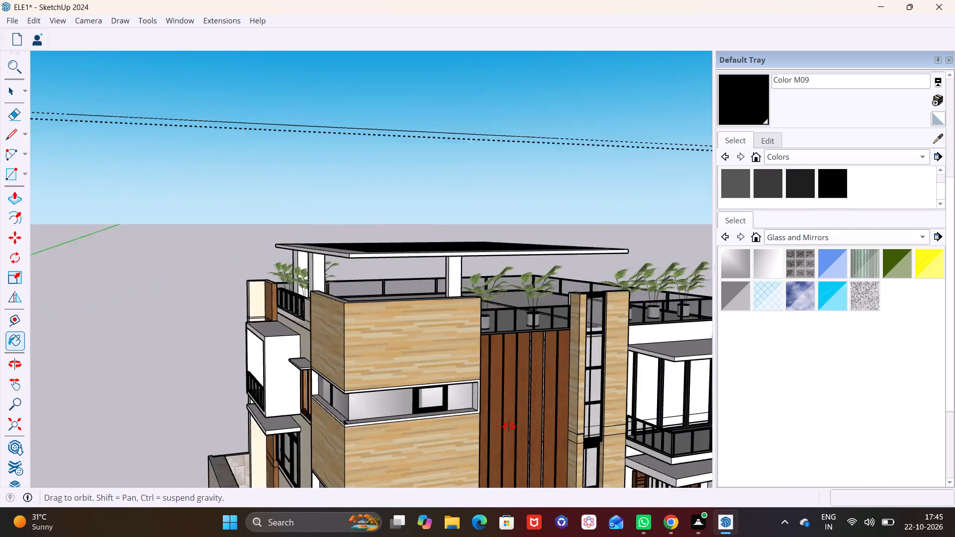
pyautogui.moveTo(509, 426); pyautogui.dragTo(510, 424, button='middle')
pyautogui.moveTo(450, 425); pyautogui.dragTo(418, 288, button='middle')
pyautogui.scroll(-3, 391, 340)
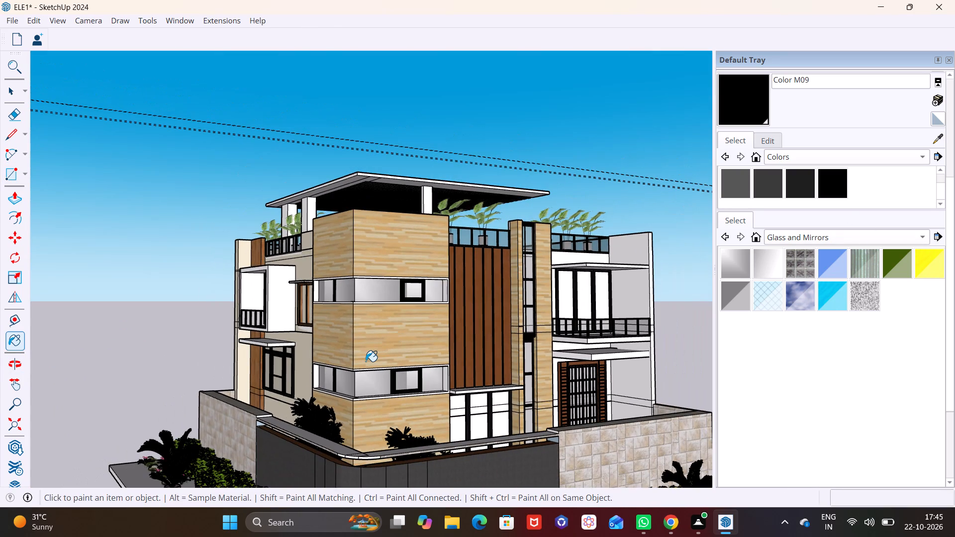
pyautogui.moveTo(379, 354); pyautogui.dragTo(426, 381, button='middle')
pyautogui.keyDown('shift'); pyautogui.moveTo(366, 375); pyautogui.dragTo(324, 305, button='middle'); pyautogui.keyUp('shift')
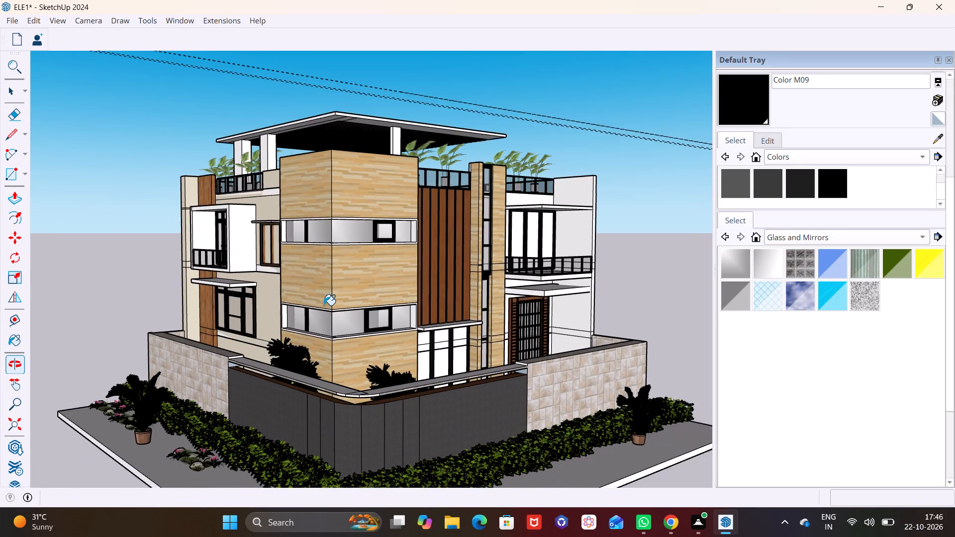
pyautogui.scroll(-4, 324, 305)
pyautogui.scroll(6, 327, 285)
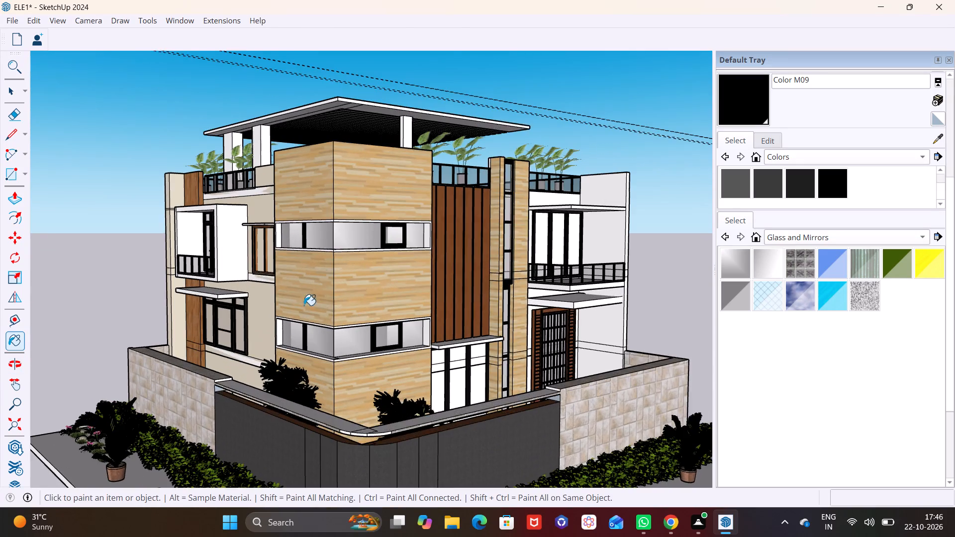
# Extrude the white surround of the tower's lower window outward about 4 9/16" on the side away from the slats.
pyautogui.scroll(2, 331, 319)
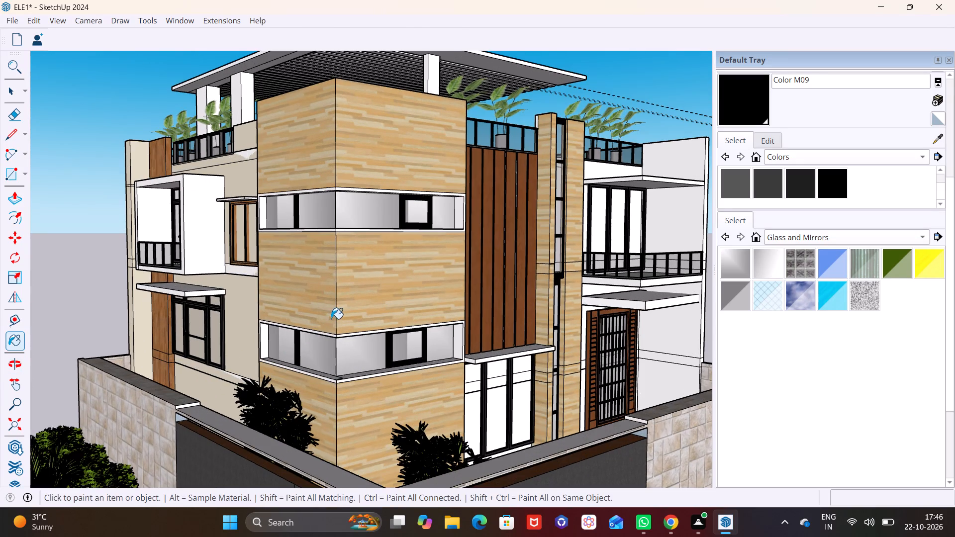
pyautogui.moveTo(331, 319); pyautogui.dragTo(326, 349, button='middle')
pyautogui.scroll(8, 310, 344)
pyautogui.moveTo(303, 352); pyautogui.dragTo(229, 403, button='middle')
pyautogui.scroll(2, 232, 389)
pyautogui.moveTo(249, 381); pyautogui.dragTo(284, 358, button='middle')
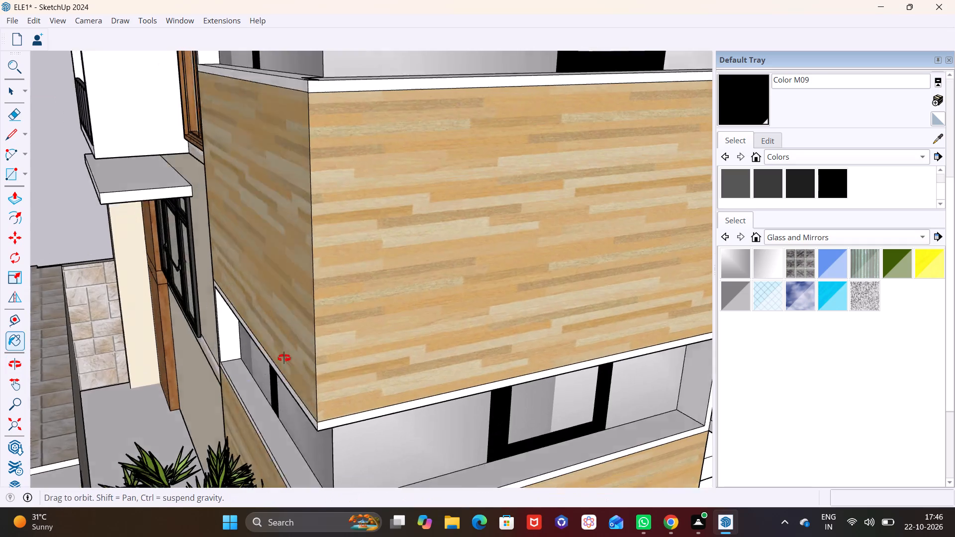
pyautogui.moveTo(284, 358); pyautogui.dragTo(354, 318, button='middle')
pyautogui.moveTo(422, 302); pyautogui.dragTo(333, 337, button='middle')
pyautogui.scroll(3, 339, 297)
pyautogui.press('space')
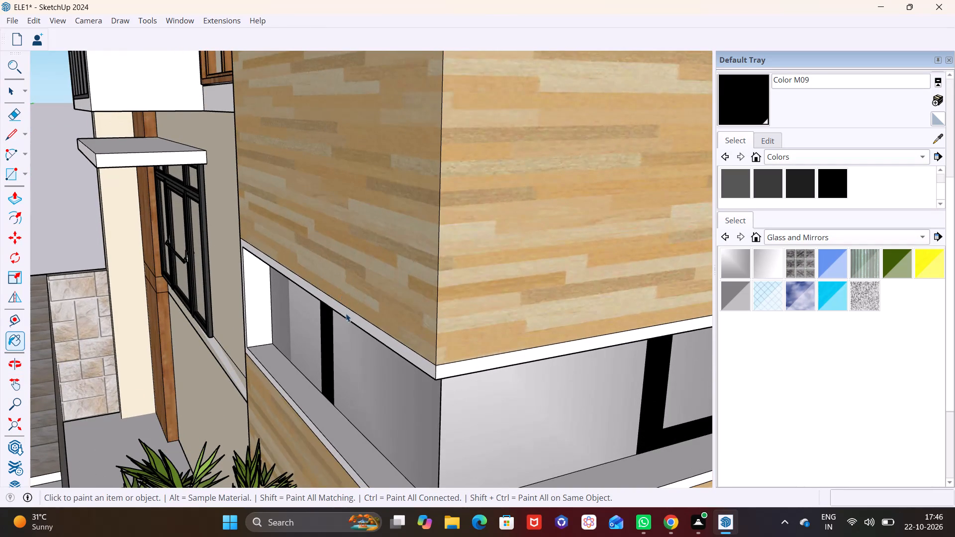
pyautogui.click(351, 317)
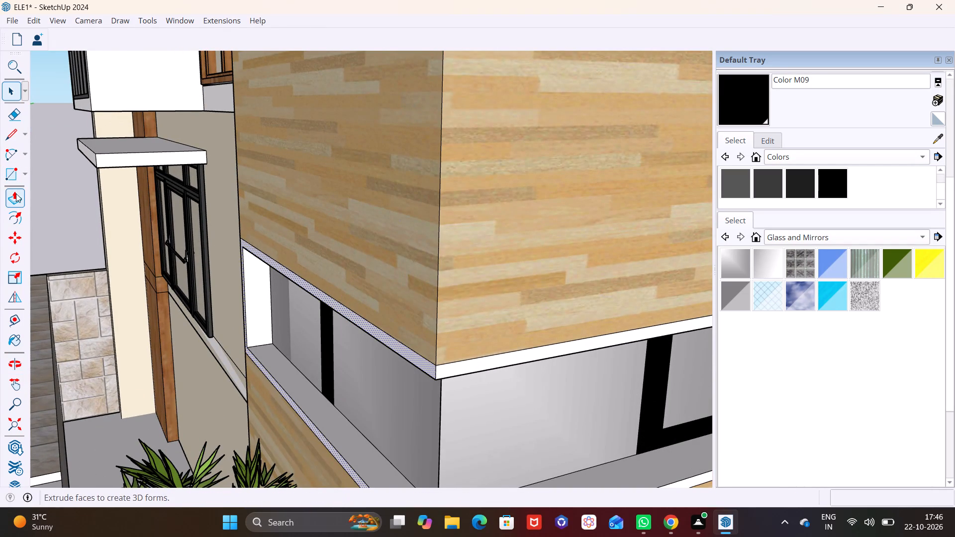
pyautogui.click(16, 193)
pyautogui.click(337, 305)
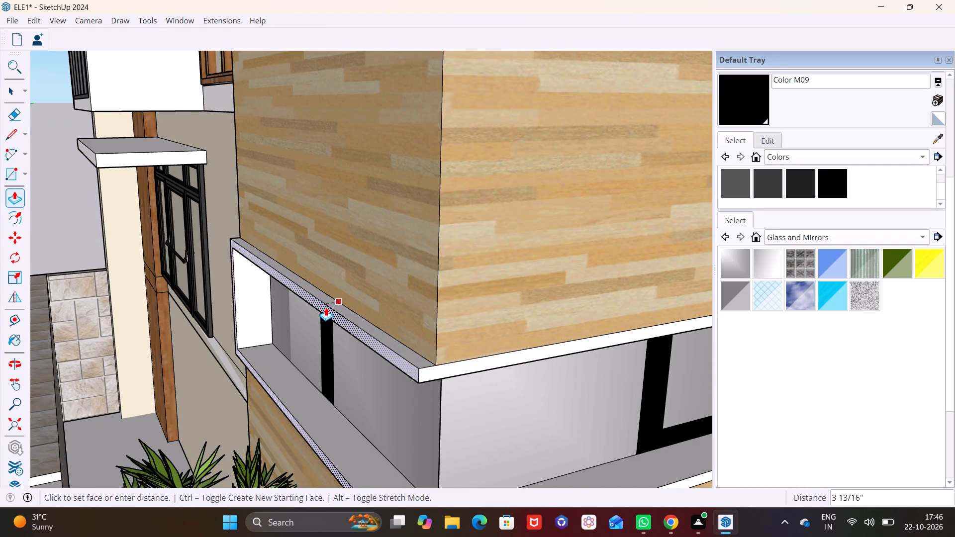
pyautogui.click(323, 307)
# Extrude the lower window's white surround outward about 4 5/8" on the side facing the wooden slats.
pyautogui.scroll(-3, 337, 322)
pyautogui.moveTo(330, 358); pyautogui.dragTo(126, 389, button='middle')
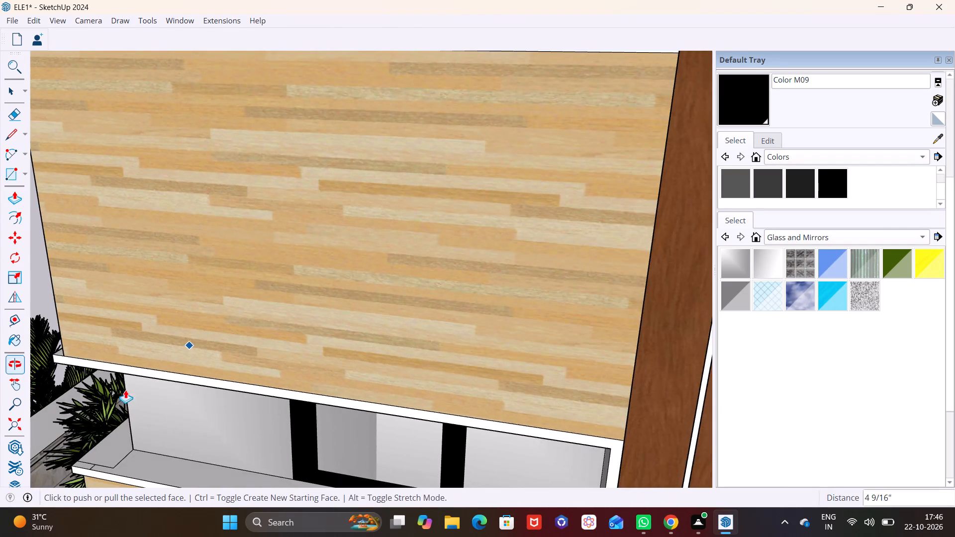
pyautogui.moveTo(159, 385); pyautogui.dragTo(226, 314, button='middle')
pyautogui.press('space')
pyautogui.click(234, 305)
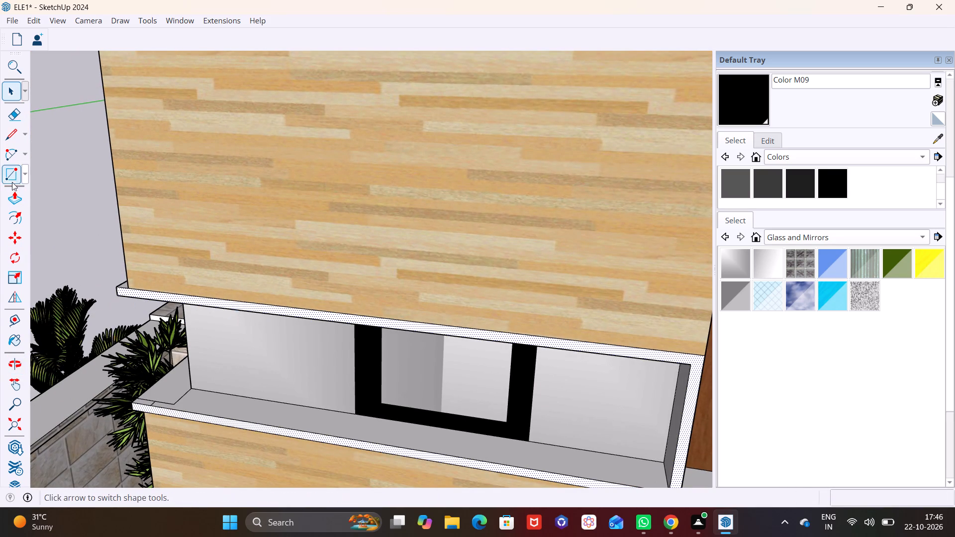
pyautogui.click(12, 194)
pyautogui.click(180, 296)
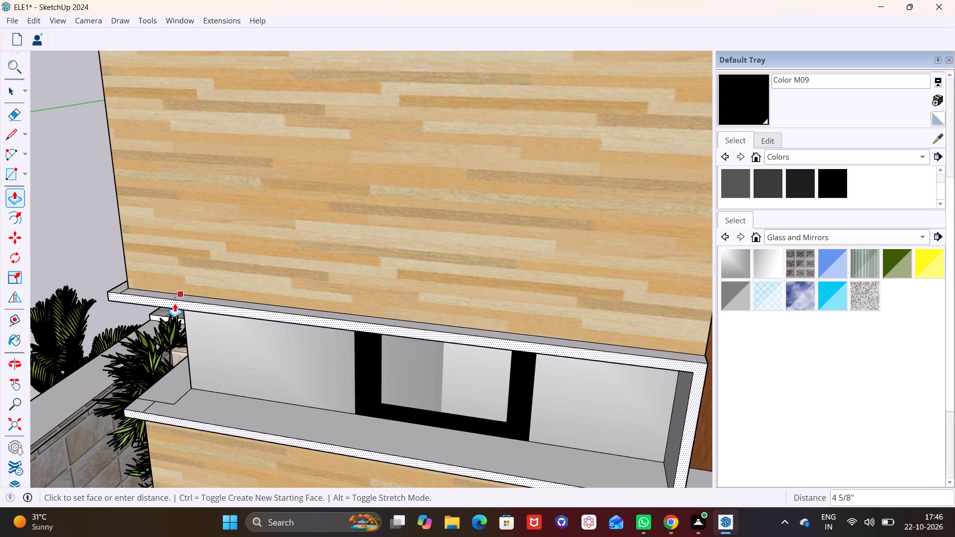
pyautogui.click(173, 305)
pyautogui.press('space')
# Extrude the white surround of the tower's upper window outward about 6" on the side away from the slats.
pyautogui.scroll(-5, 178, 361)
pyautogui.moveTo(185, 360); pyautogui.dragTo(567, 307, button='middle')
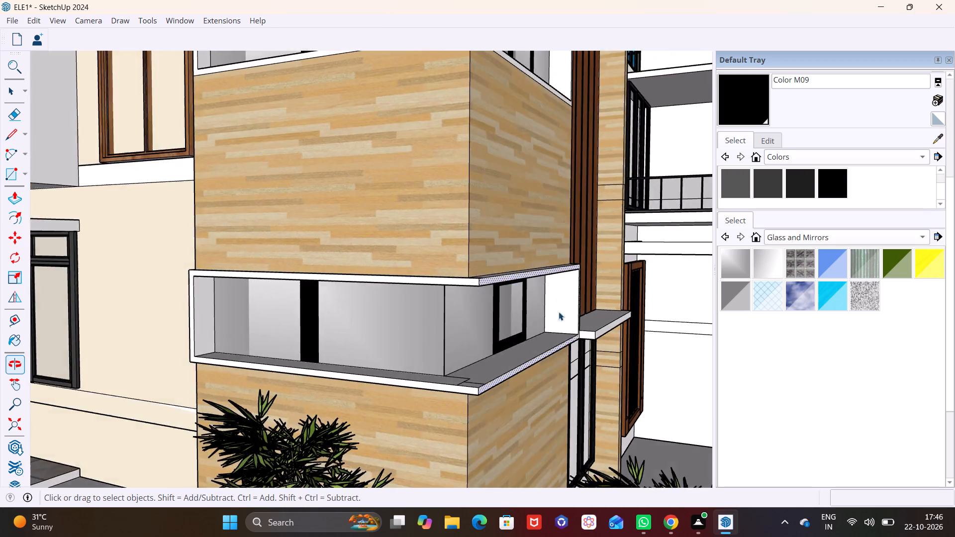
pyautogui.scroll(-6, 548, 313)
pyautogui.scroll(-1, 420, 316)
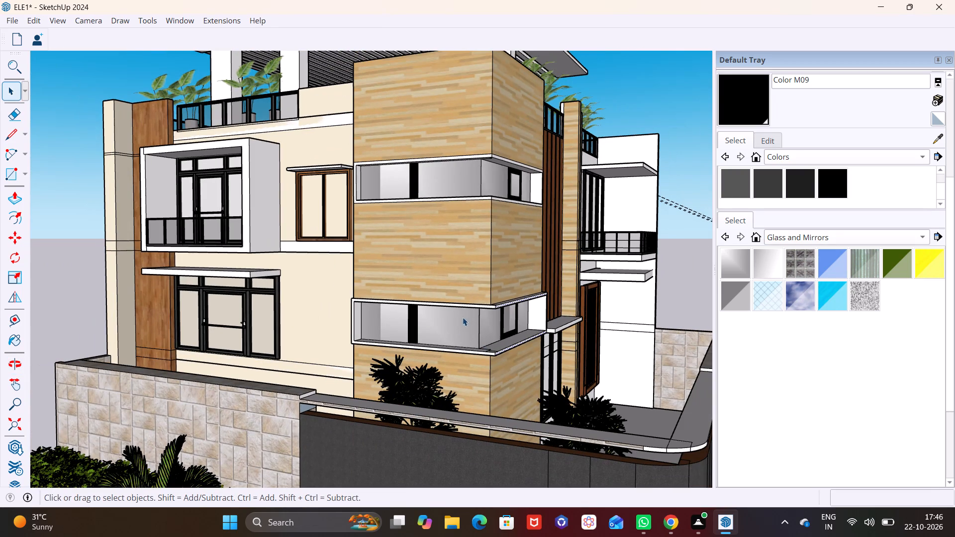
pyautogui.moveTo(461, 317); pyautogui.dragTo(384, 326, button='middle')
pyautogui.scroll(-1, 384, 326)
pyautogui.keyDown('shift'); pyautogui.moveTo(395, 260); pyautogui.dragTo(249, 396, button='middle'); pyautogui.keyUp('shift')
pyautogui.moveTo(250, 328); pyautogui.dragTo(207, 428, button='middle')
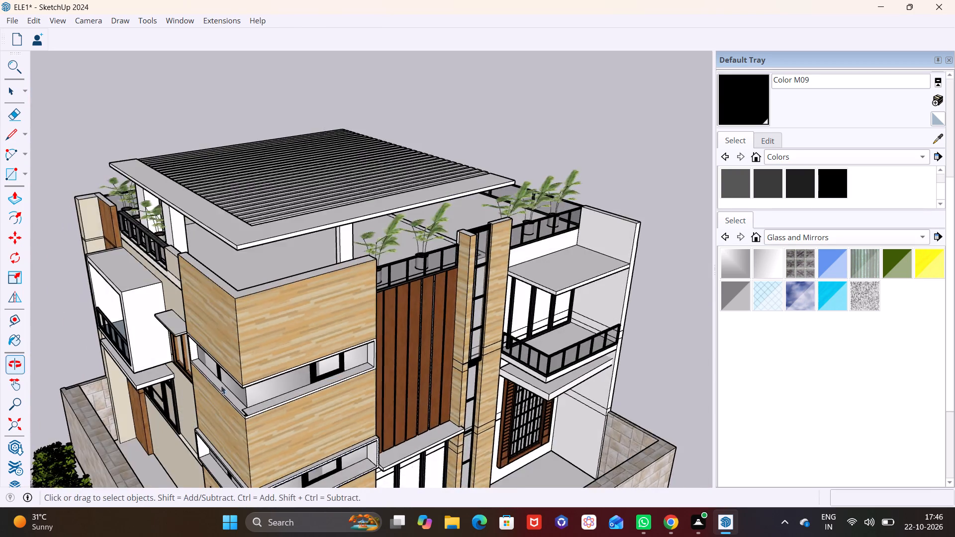
pyautogui.scroll(11, 240, 341)
pyautogui.keyDown('shift'); pyautogui.moveTo(215, 379); pyautogui.dragTo(318, 285, button='middle'); pyautogui.keyUp('shift')
pyautogui.scroll(6, 316, 311)
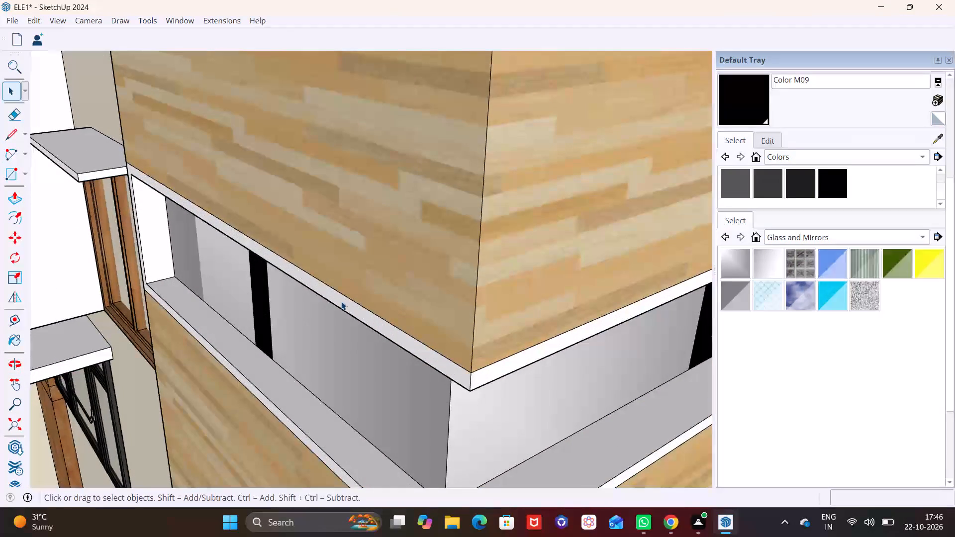
pyautogui.click(341, 301)
pyautogui.click(12, 195)
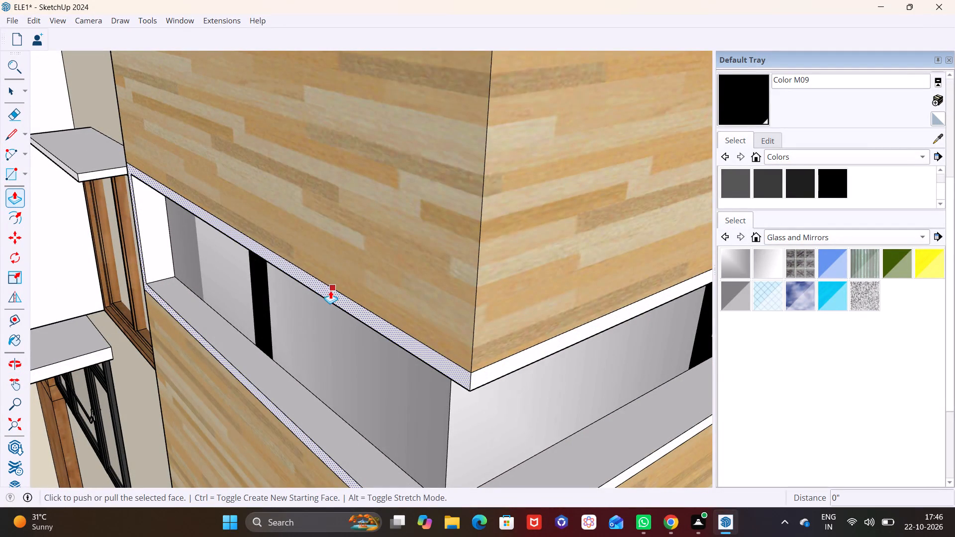
pyautogui.click(329, 293)
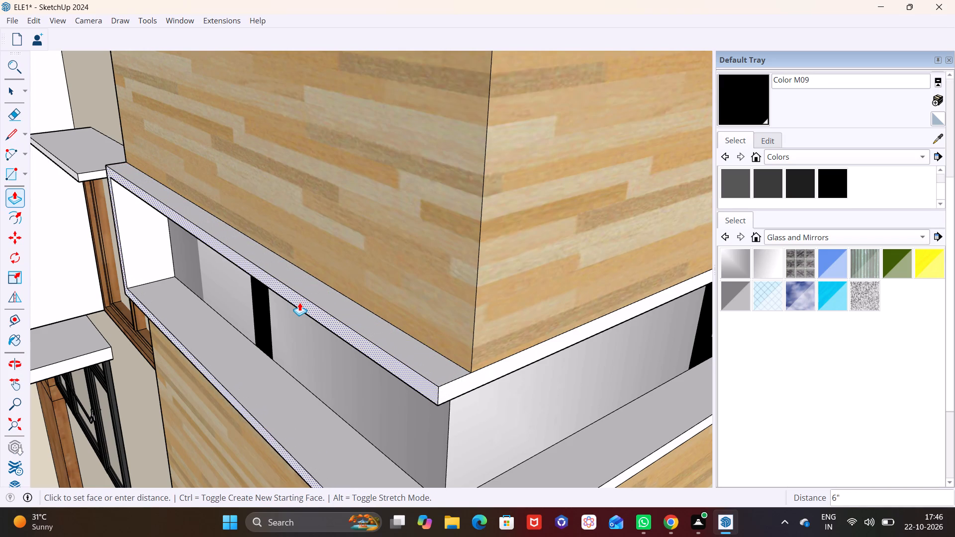
pyautogui.click(298, 302)
pyautogui.click(298, 302)
pyautogui.press('space')
# Extrude the upper window's white surround outward about 9 7/8" on the side beside the wooden slats.
pyautogui.scroll(-3, 411, 357)
pyautogui.moveTo(401, 380); pyautogui.dragTo(108, 369, button='middle')
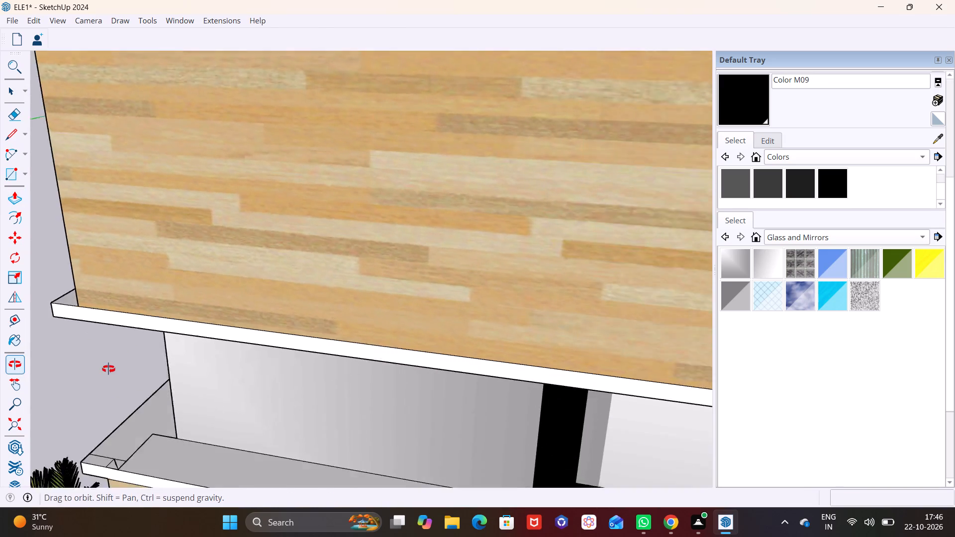
pyautogui.moveTo(108, 369); pyautogui.dragTo(107, 369, button='middle')
pyautogui.press('space')
pyautogui.click(196, 317)
pyautogui.click(12, 199)
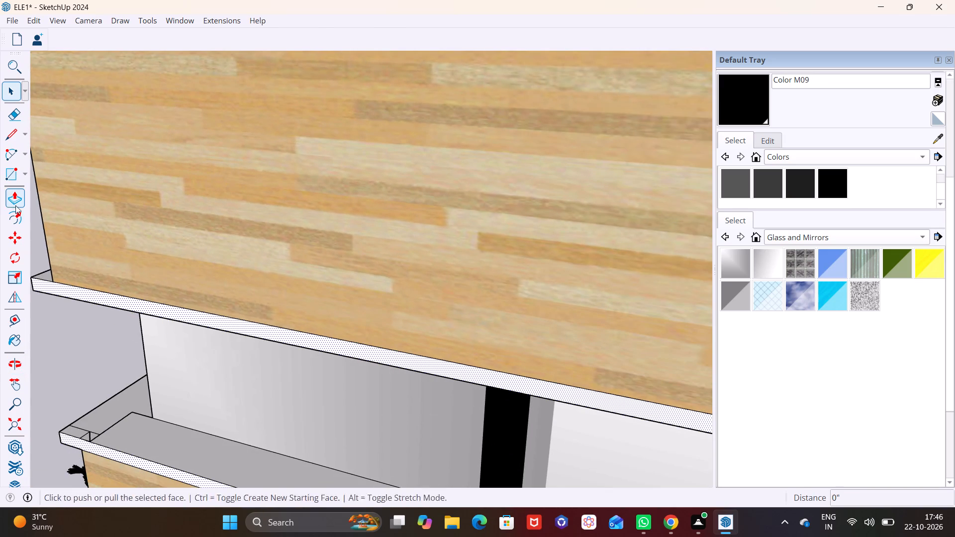
pyautogui.click(153, 313)
pyautogui.click(118, 341)
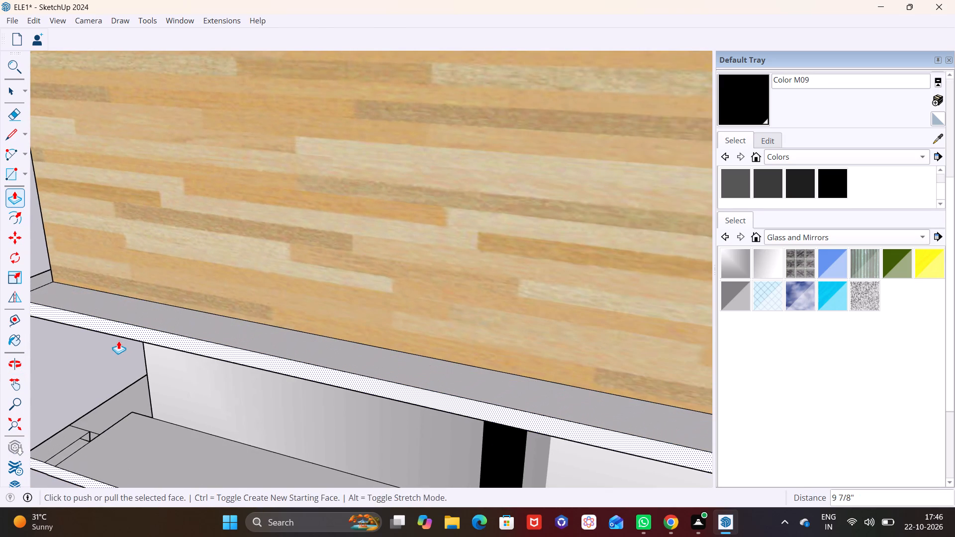
pyautogui.press('space')
# Extrude the lower window's white surround a further 3 5/8" or so outward on the side away from the slats.
pyautogui.scroll(-9, 161, 403)
pyautogui.moveTo(243, 407); pyautogui.dragTo(403, 327, button='middle')
pyautogui.scroll(-3, 378, 338)
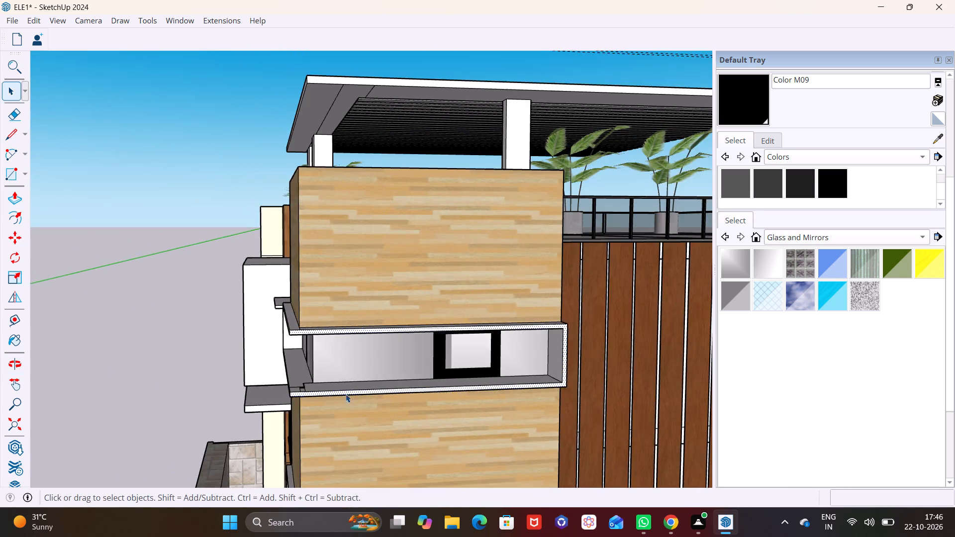
pyautogui.scroll(-3, 346, 394)
pyautogui.moveTo(343, 395); pyautogui.dragTo(479, 332, button='middle')
pyautogui.scroll(-3, 422, 380)
pyautogui.keyDown('shift'); pyautogui.moveTo(404, 394); pyautogui.dragTo(401, 289, button='middle'); pyautogui.keyUp('shift')
pyautogui.moveTo(385, 346); pyautogui.dragTo(320, 433, button='middle')
pyautogui.keyDown('shift'); pyautogui.moveTo(348, 403); pyautogui.dragTo(374, 360, button='middle'); pyautogui.keyUp('shift')
pyautogui.scroll(7, 379, 355)
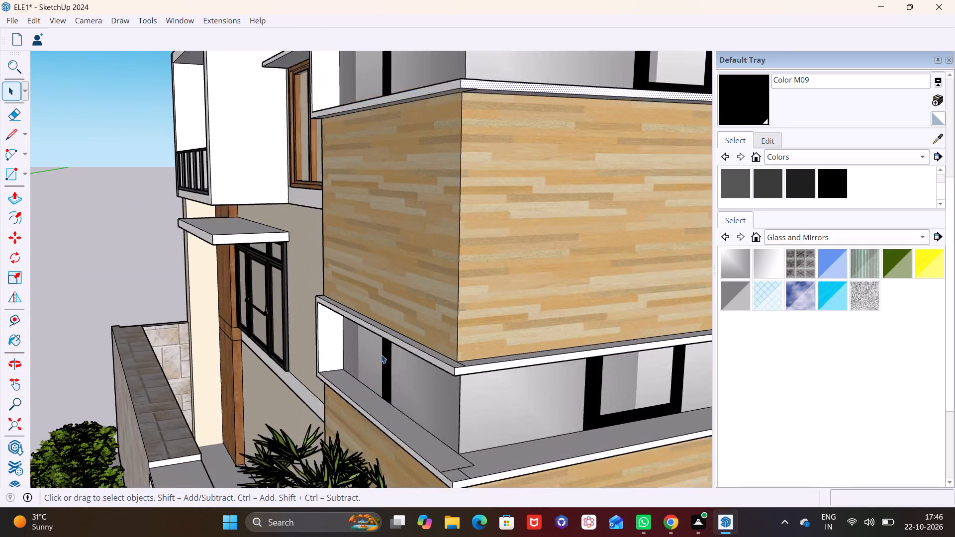
pyautogui.scroll(4, 381, 355)
pyautogui.click(420, 343)
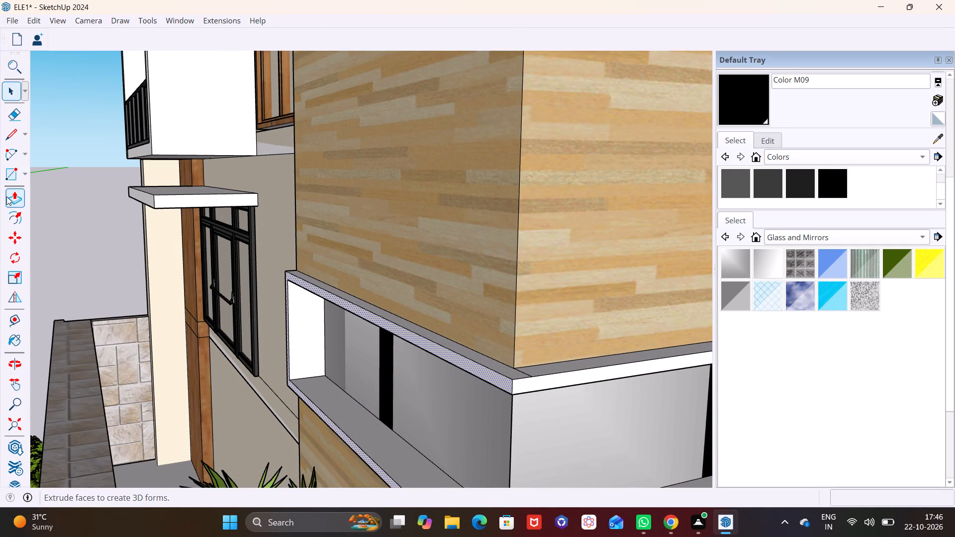
pyautogui.click(6, 196)
pyautogui.click(352, 307)
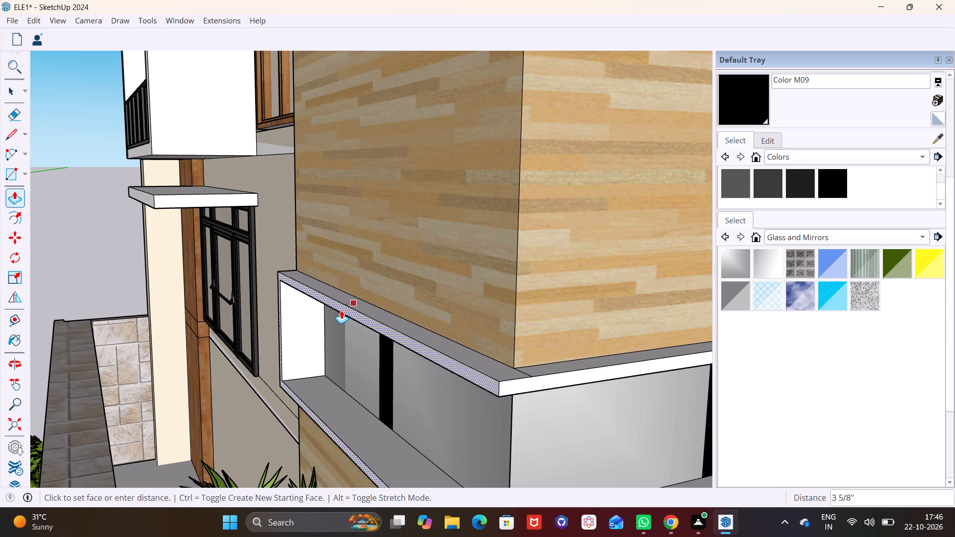
pyautogui.click(337, 310)
pyautogui.press('space')
# Extrude the lower window's white surround outward about 4 1/16" on the side facing the wooden slats.
pyautogui.scroll(-3, 452, 349)
pyautogui.moveTo(524, 379); pyautogui.dragTo(244, 411, button='middle')
pyautogui.scroll(-8, 244, 411)
pyautogui.moveTo(356, 394); pyautogui.dragTo(330, 389, button='middle')
pyautogui.press('space')
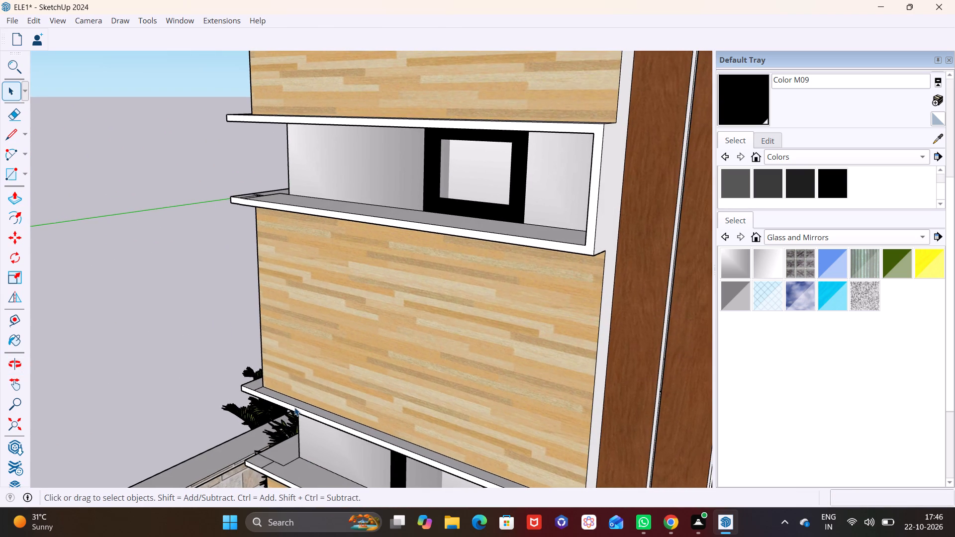
pyautogui.click(294, 407)
pyautogui.scroll(9, 296, 407)
pyautogui.click(302, 413)
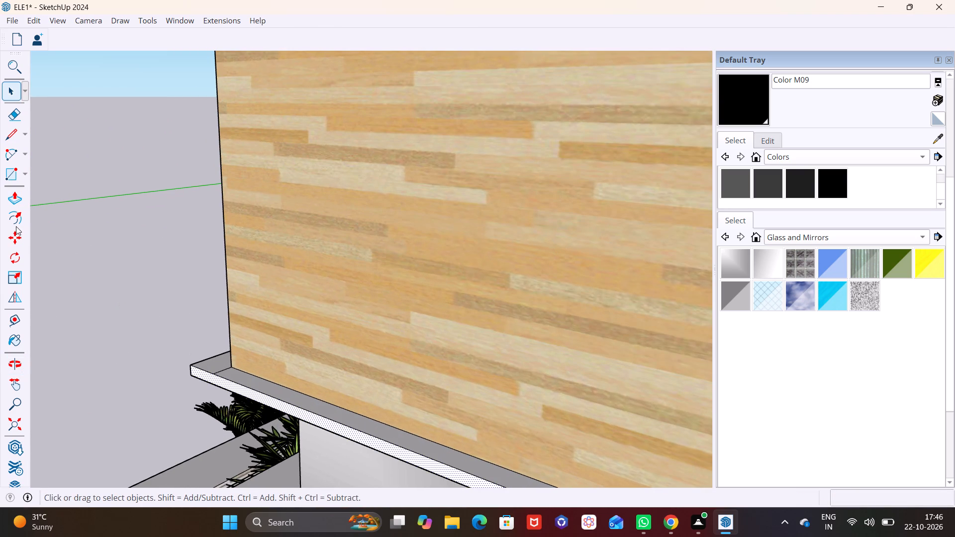
pyautogui.click(10, 199)
pyautogui.click(274, 404)
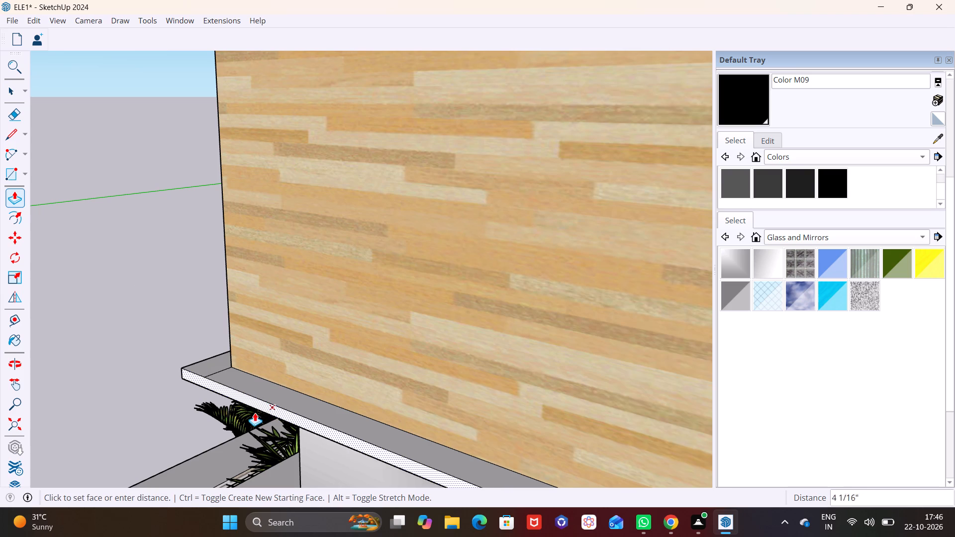
pyautogui.click(250, 415)
pyautogui.press('space')
# Examine the tower's projecting window surrounds and the overall house exterior from a distance.
pyautogui.scroll(-12, 246, 405)
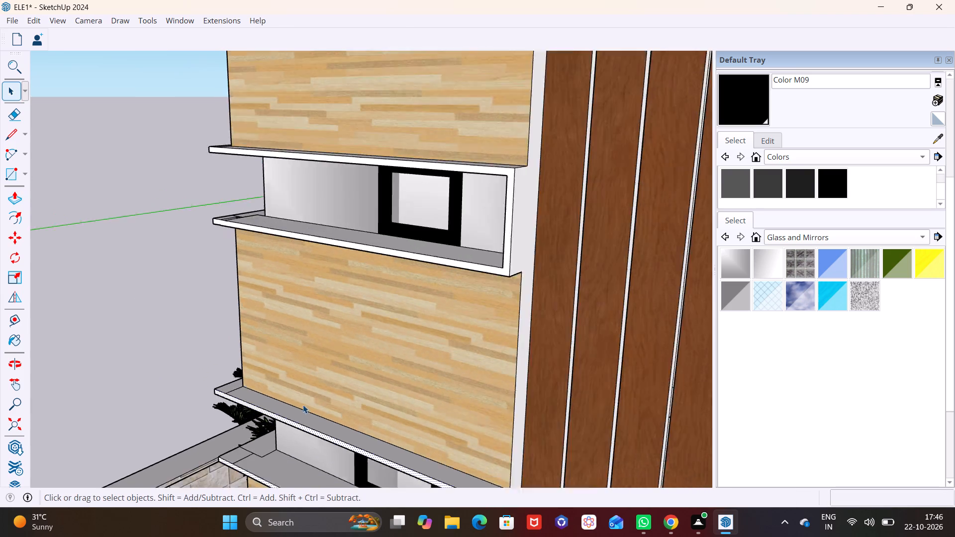
pyautogui.scroll(-3, 303, 405)
pyautogui.moveTo(299, 395); pyautogui.dragTo(508, 371, button='middle')
pyautogui.scroll(-9, 511, 379)
pyautogui.moveTo(471, 423); pyautogui.dragTo(640, 363, button='middle')
pyautogui.scroll(2, 544, 372)
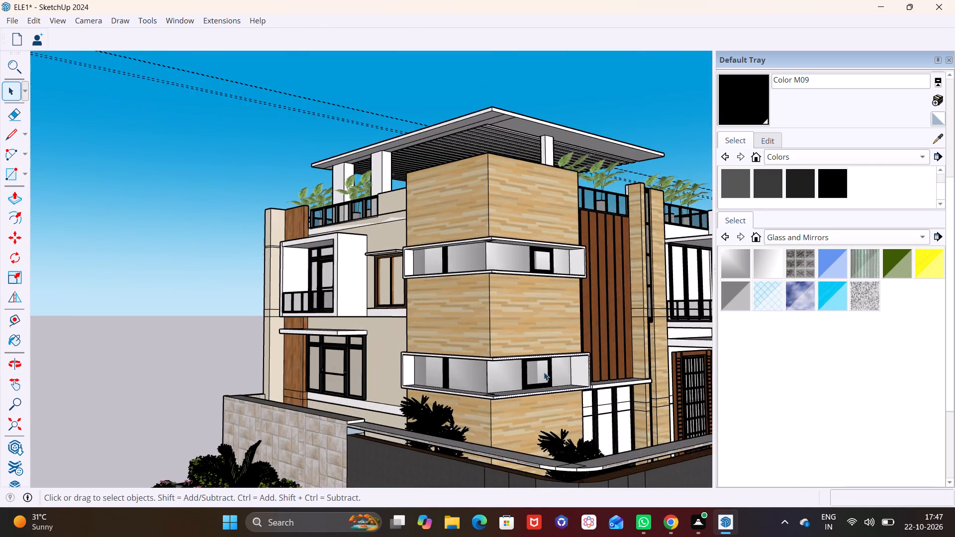
pyautogui.scroll(3, 544, 372)
pyautogui.keyDown('shift'); pyautogui.moveTo(510, 389); pyautogui.dragTo(449, 390, button='middle'); pyautogui.keyUp('shift')
pyautogui.scroll(-6, 442, 385)
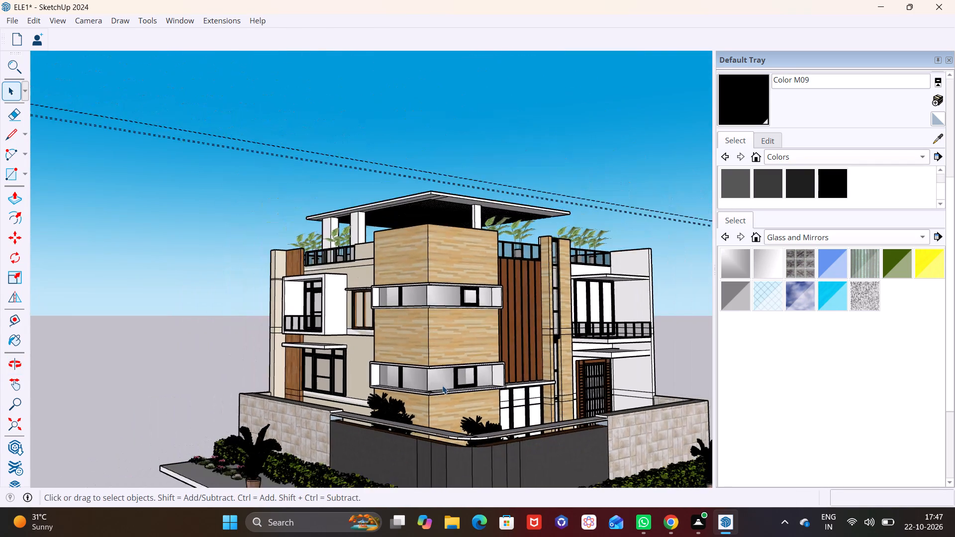
pyautogui.scroll(-2, 442, 385)
pyautogui.keyDown('shift'); pyautogui.moveTo(443, 378); pyautogui.dragTo(399, 365, button='middle'); pyautogui.keyUp('shift')
pyautogui.keyDown('shift'); pyautogui.scroll(-1, 399, 365); pyautogui.keyUp('shift')
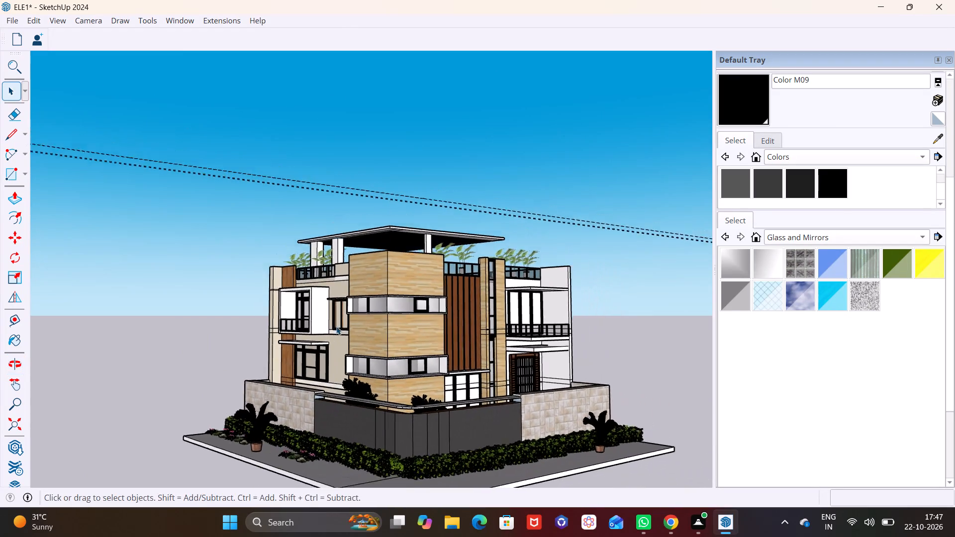
# Extrude the underside of the lower window's top surround downward about 2 3/16" on the side away from the slats.
pyautogui.scroll(3, 338, 326)
pyautogui.moveTo(415, 369); pyautogui.dragTo(428, 260, button='middle')
pyautogui.scroll(13, 403, 296)
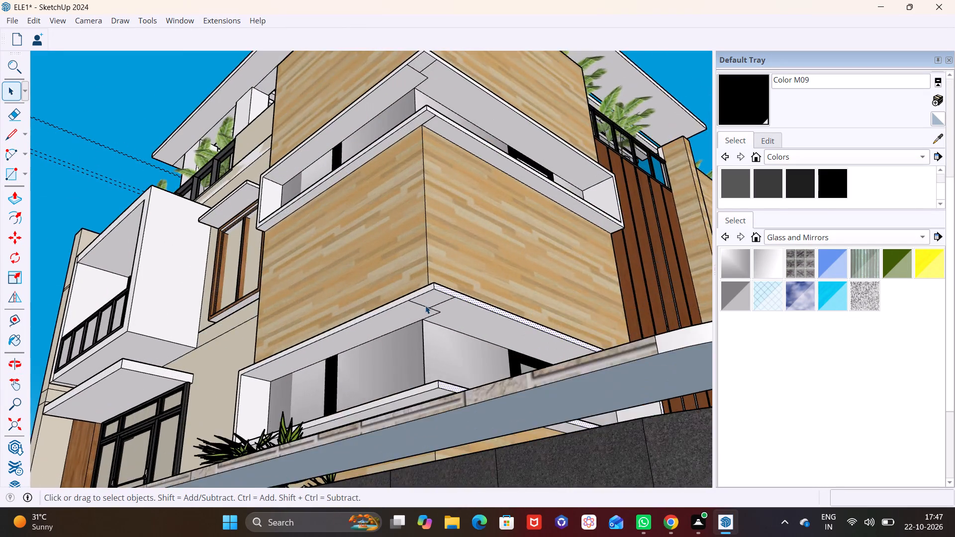
pyautogui.scroll(2, 425, 305)
pyautogui.moveTo(464, 305); pyautogui.dragTo(448, 341, button='middle')
pyautogui.press('space')
pyautogui.click(375, 349)
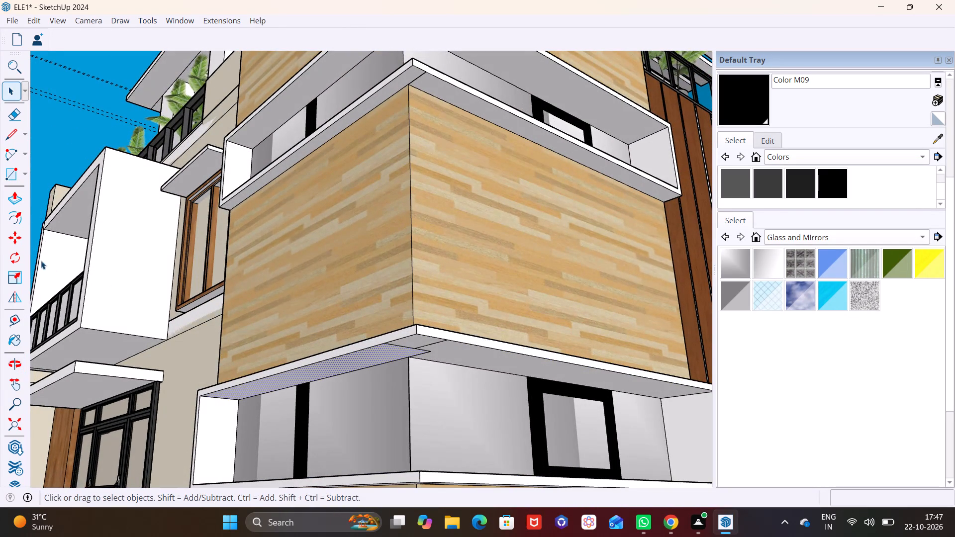
pyautogui.click(11, 202)
pyautogui.click(343, 364)
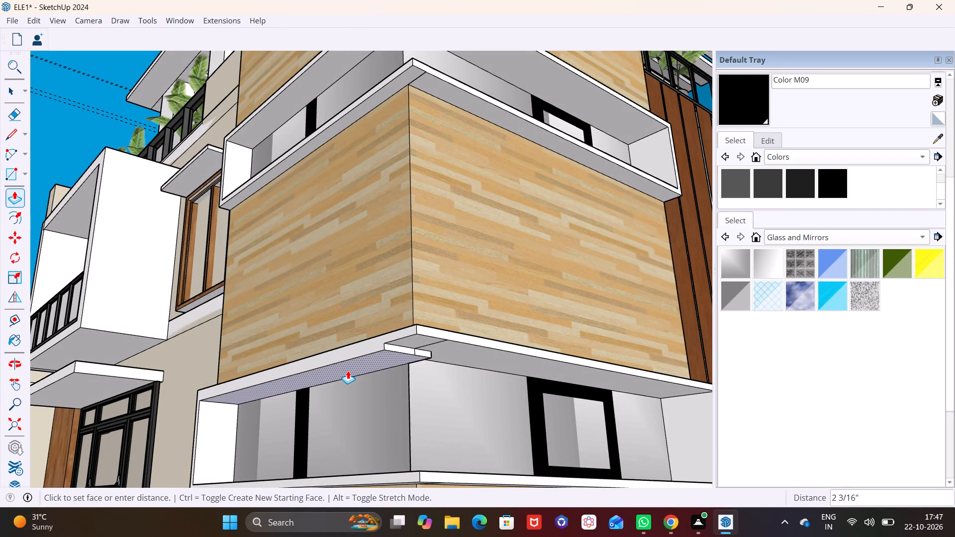
pyautogui.doubleClick(348, 373)
# Repeat the 2 3/16" downward extrusion on the top surround's corner patch and on its underside beside the slats.
pyautogui.press('space')
pyautogui.click(417, 341)
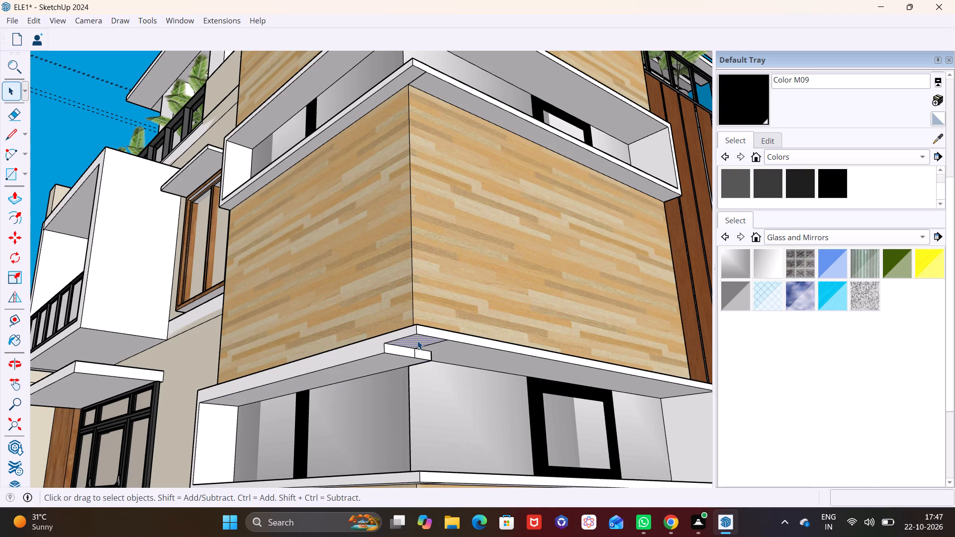
pyautogui.click(10, 206)
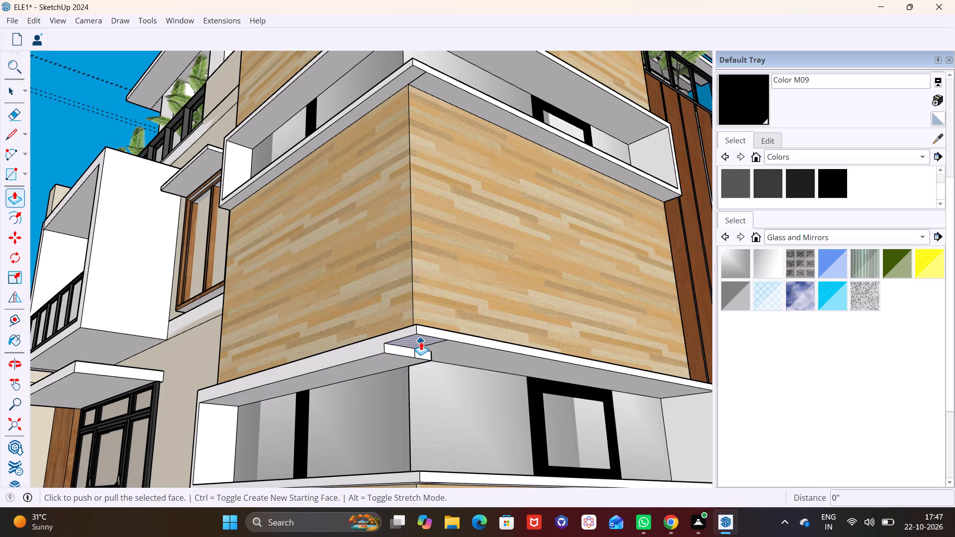
pyautogui.doubleClick(421, 342)
pyautogui.press('space')
pyautogui.click(465, 353)
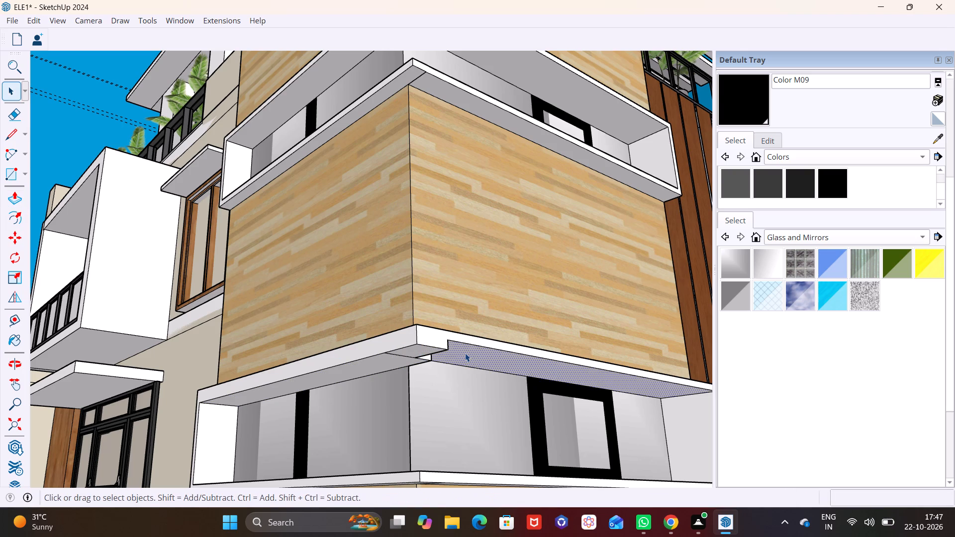
pyautogui.click(14, 204)
pyautogui.doubleClick(470, 354)
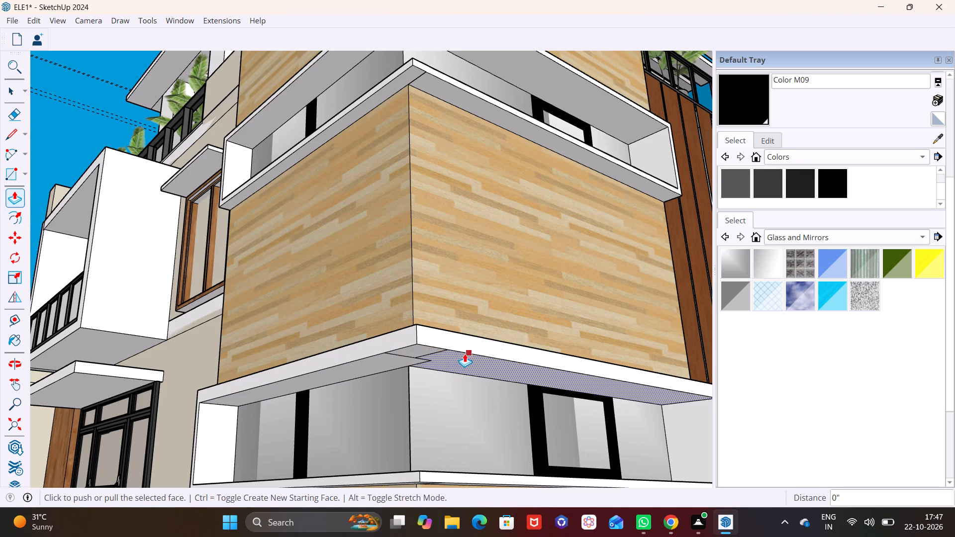
# Raise the top face of the lower window's sill about 3 9/16" on the side away from the slats.
pyautogui.moveTo(457, 362); pyautogui.dragTo(436, 476, button='middle')
pyautogui.moveTo(416, 454); pyautogui.dragTo(463, 313, button='middle')
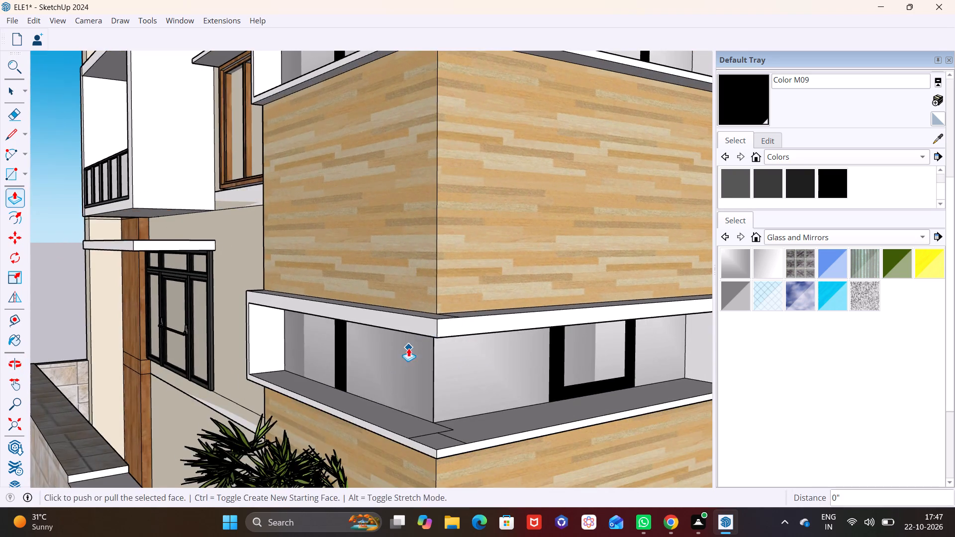
pyautogui.moveTo(407, 352); pyautogui.dragTo(398, 380, button='middle')
pyautogui.press('space')
pyautogui.click(366, 423)
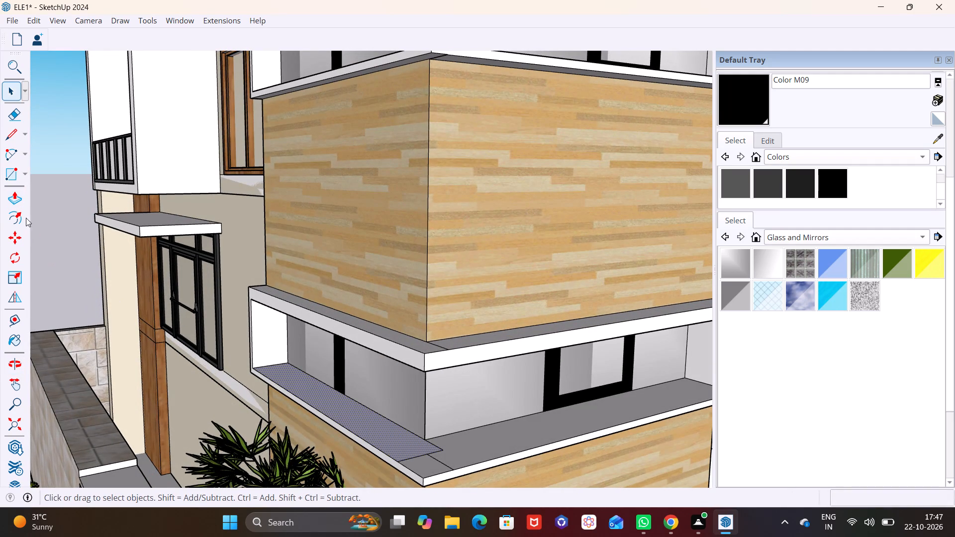
pyautogui.click(17, 201)
pyautogui.click(357, 413)
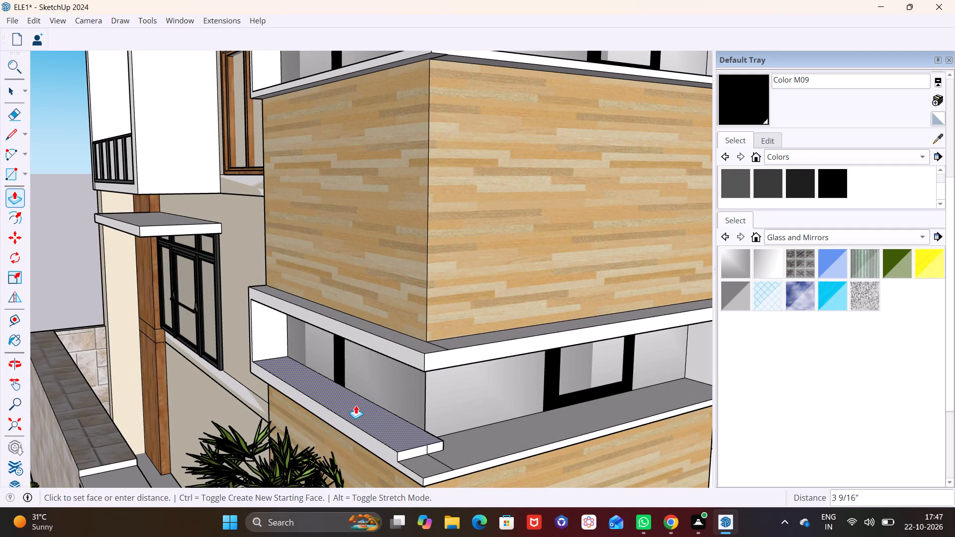
pyautogui.click(356, 405)
pyautogui.click(356, 404)
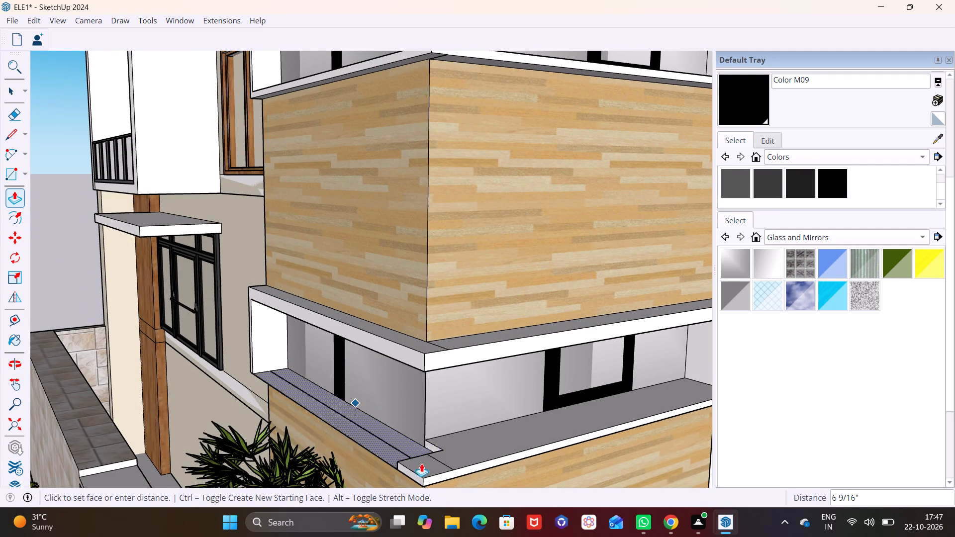
pyautogui.click(367, 403)
pyautogui.press('space')
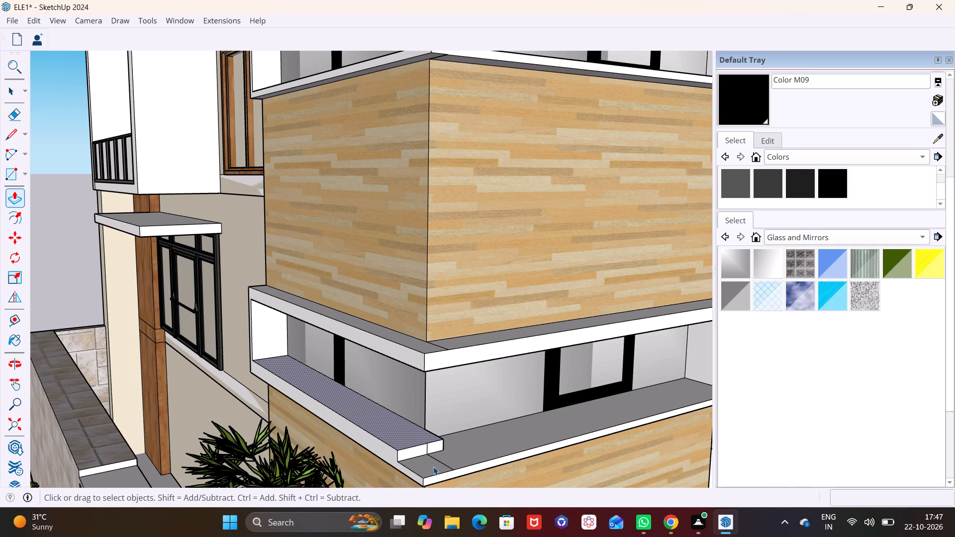
# Raise the lower sill's corner patch and its slat-side top face about 3 9/16" to match the adjoining sill.
pyautogui.click(433, 466)
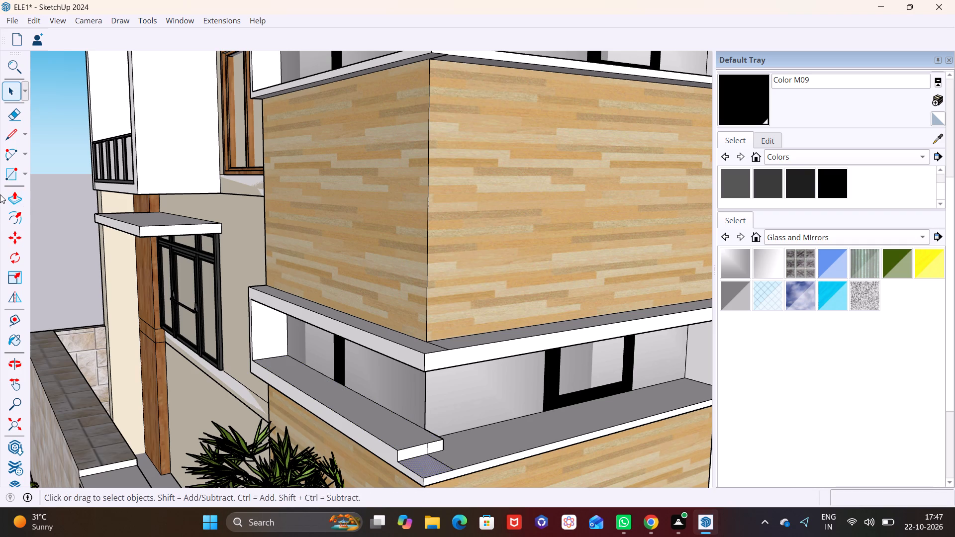
pyautogui.click(17, 195)
pyautogui.doubleClick(425, 467)
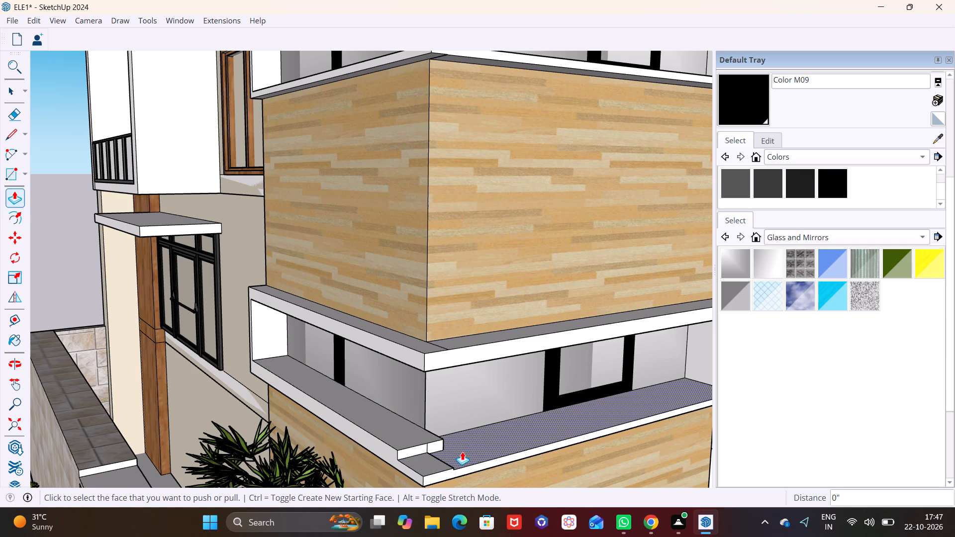
pyautogui.doubleClick(462, 451)
pyautogui.click(432, 463)
pyautogui.click(423, 451)
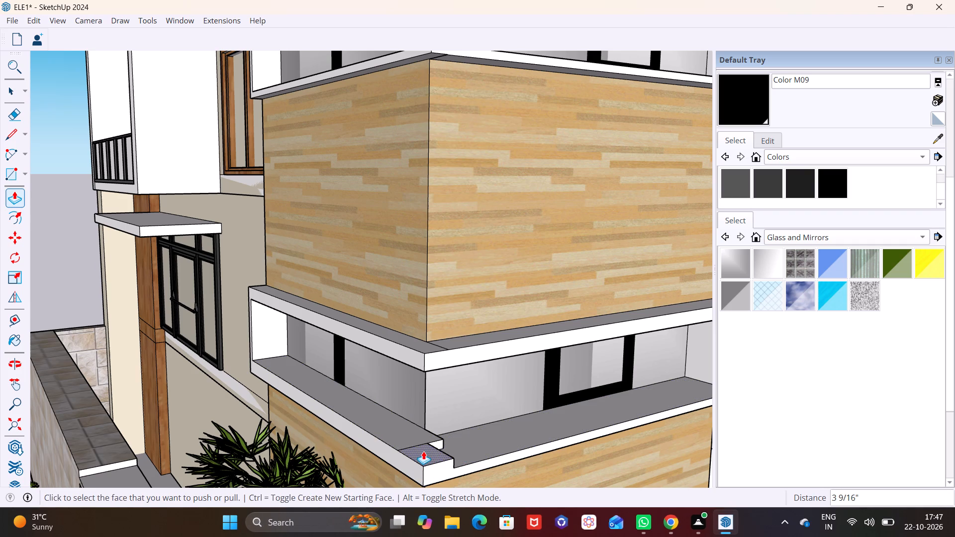
pyautogui.click(475, 450)
pyautogui.click(440, 438)
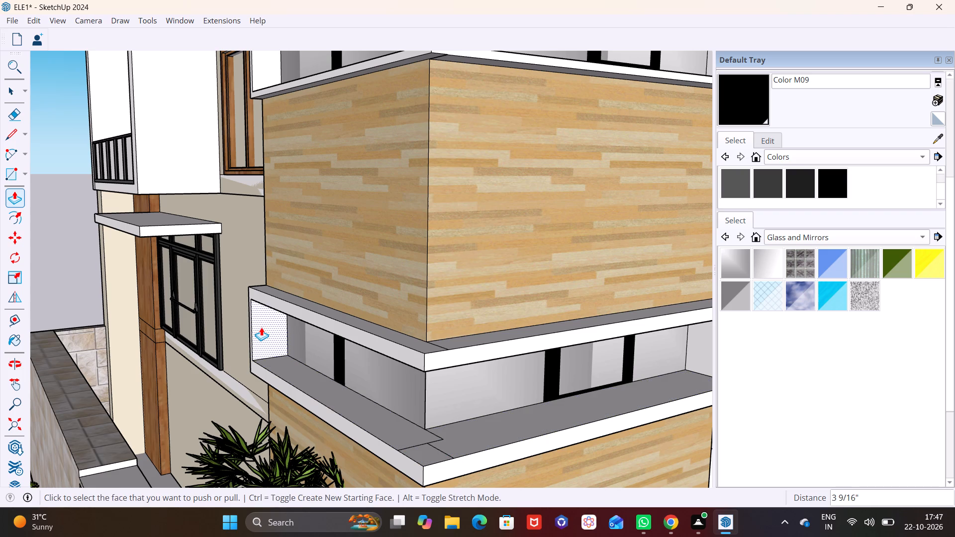
# Thicken the lower surround's ends inward, about 11 1/16" away from the slats and 9 3/8" beside the slats.
pyautogui.click(260, 327)
pyautogui.click(268, 333)
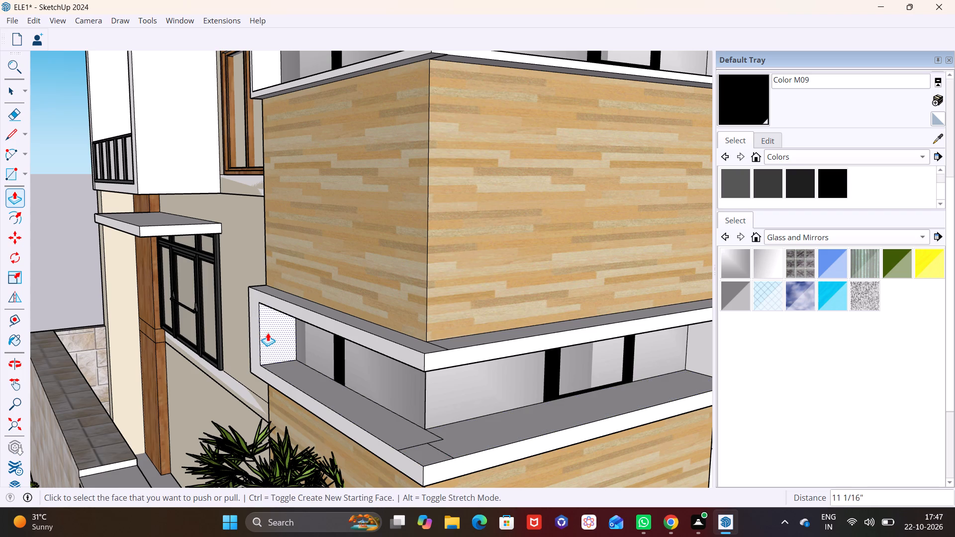
pyautogui.scroll(-4, 456, 378)
pyautogui.click(648, 354)
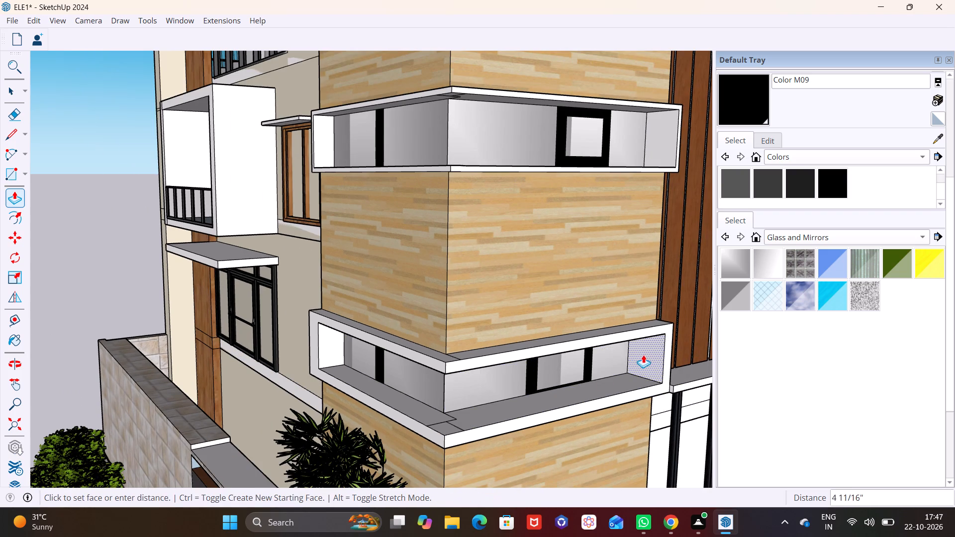
pyautogui.click(639, 355)
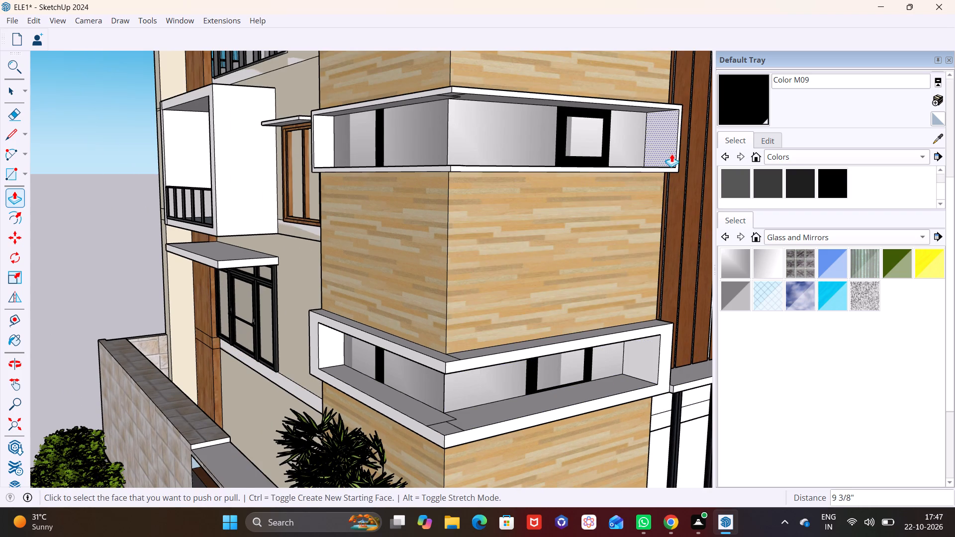
# Thicken the upper surround's ends inward, about 11 13/16" beside the slats and 1' 9/16" on the opposite end.
pyautogui.click(670, 147)
pyautogui.click(659, 148)
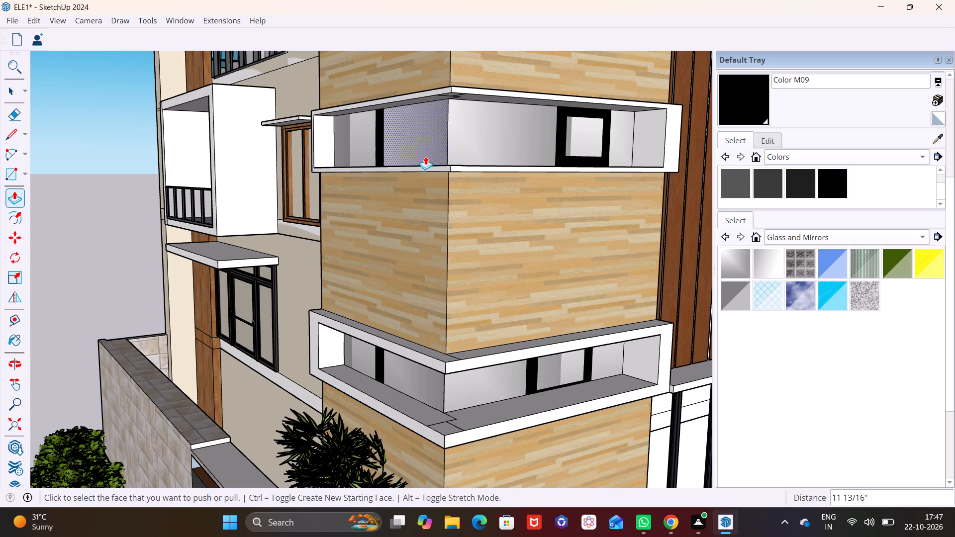
pyautogui.click(323, 128)
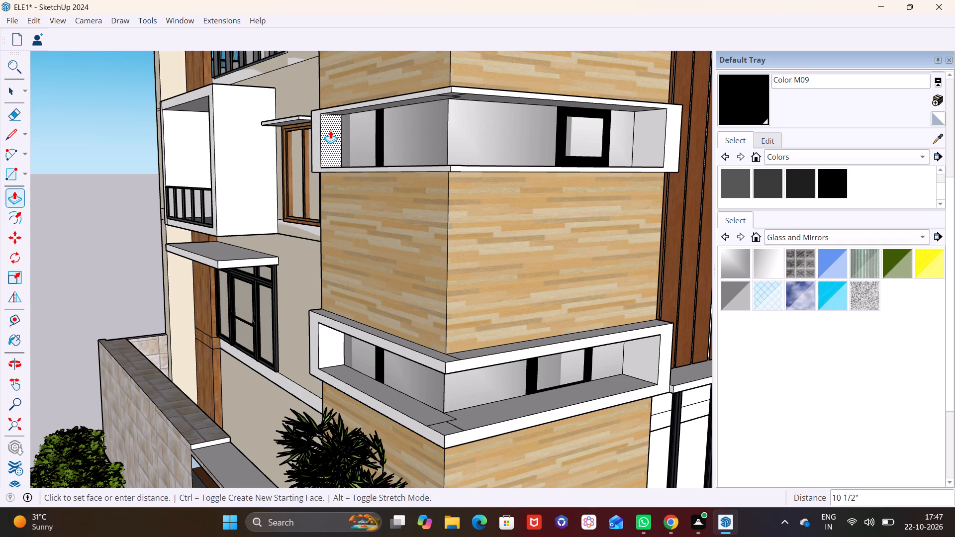
pyautogui.click(331, 130)
# Raise the upper window's sill on the side away from the slats, and its corner patch by about 5 3/8".
pyautogui.moveTo(419, 215); pyautogui.dragTo(347, 347, button='middle')
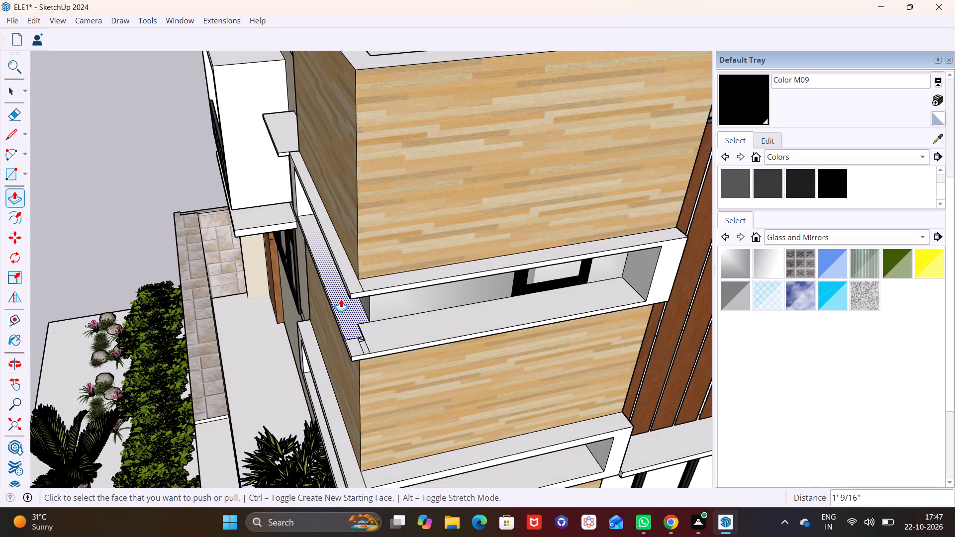
pyautogui.click(341, 299)
pyautogui.click(340, 290)
pyautogui.moveTo(350, 292); pyautogui.dragTo(402, 201, button='middle')
pyautogui.click(415, 278)
pyautogui.click(413, 277)
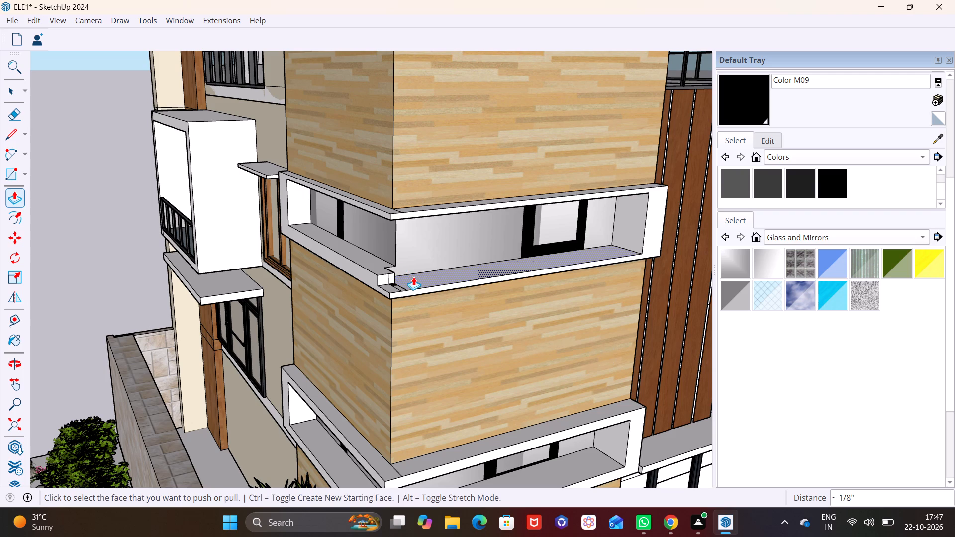
pyautogui.click(389, 287)
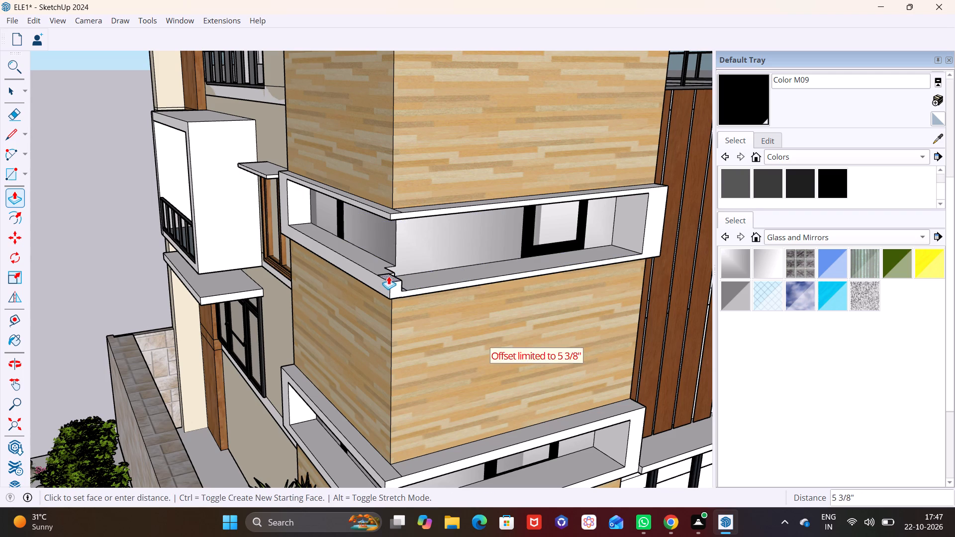
pyautogui.click(388, 275)
# Raise the top face of the upper window's sill on the side beside the wooden slats.
pyautogui.moveTo(426, 269); pyautogui.dragTo(350, 307, button='middle')
pyautogui.scroll(2, 350, 307)
pyautogui.click(339, 318)
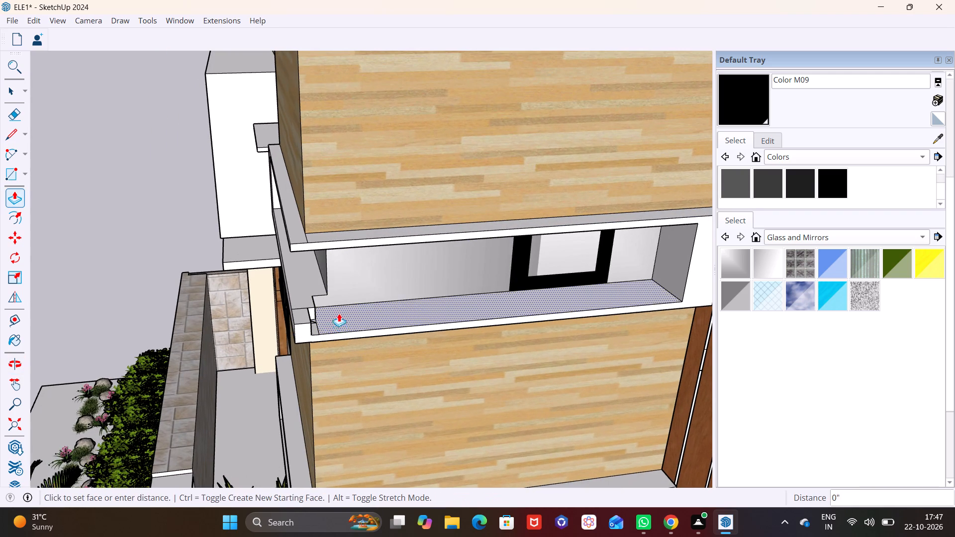
pyautogui.click(330, 299)
# Even out the small stepped floor and back faces inside the notch at the upper window sill's corner with Push/Pull.
pyautogui.click(315, 327)
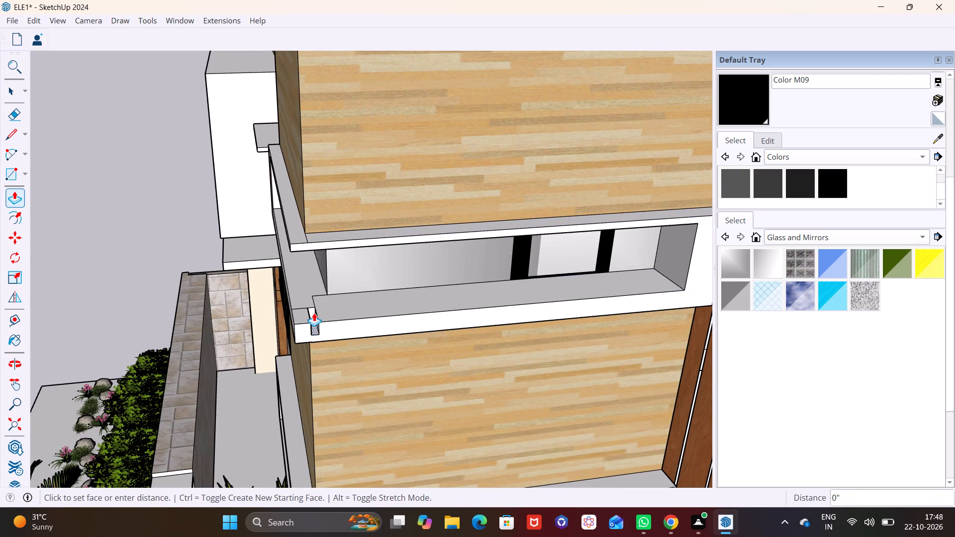
pyautogui.click(312, 328)
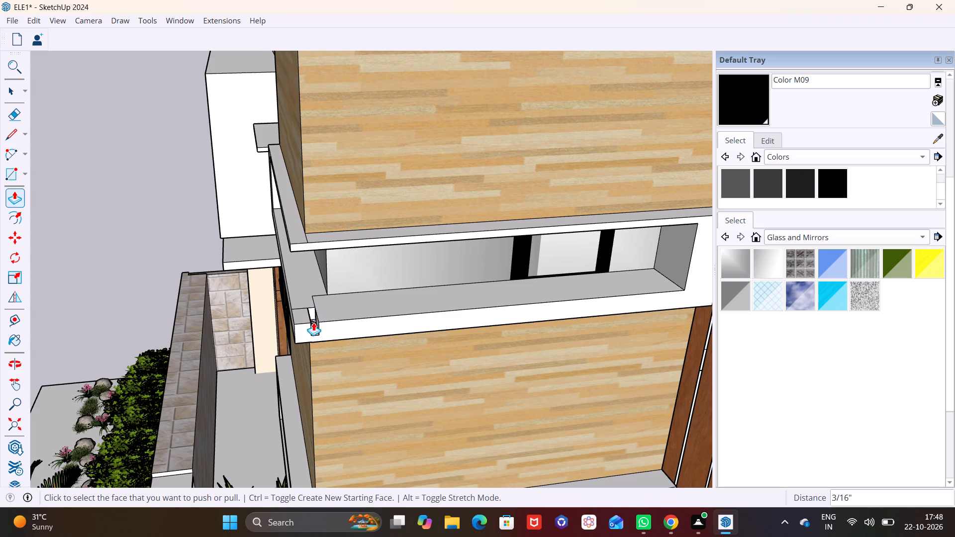
pyautogui.click(314, 326)
pyautogui.scroll(10, 325, 325)
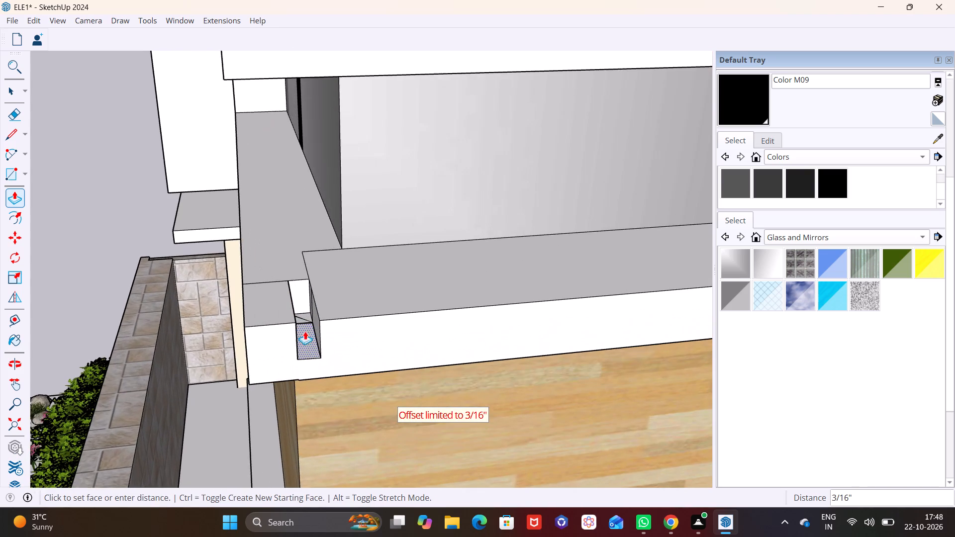
pyautogui.click(309, 335)
pyautogui.click(308, 345)
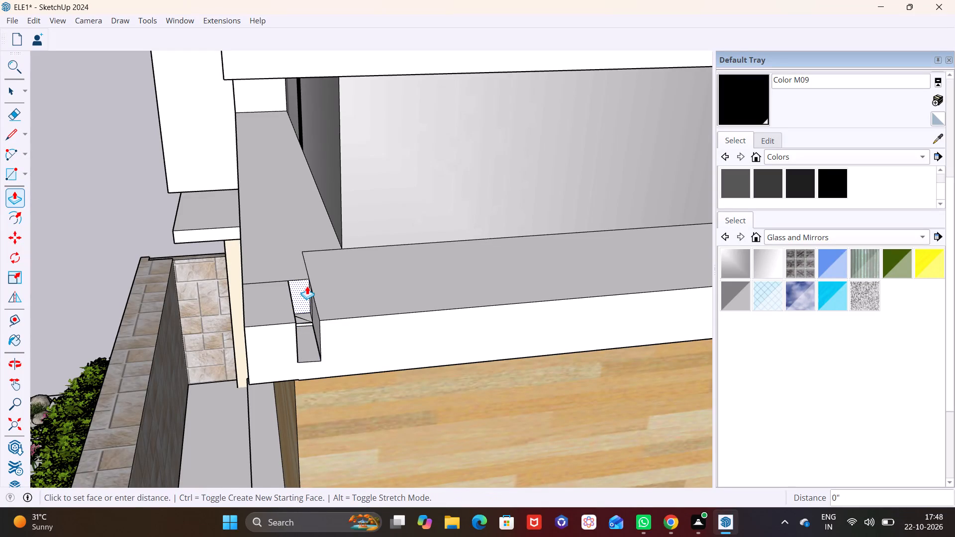
pyautogui.click(307, 286)
pyautogui.click(303, 283)
pyautogui.click(299, 283)
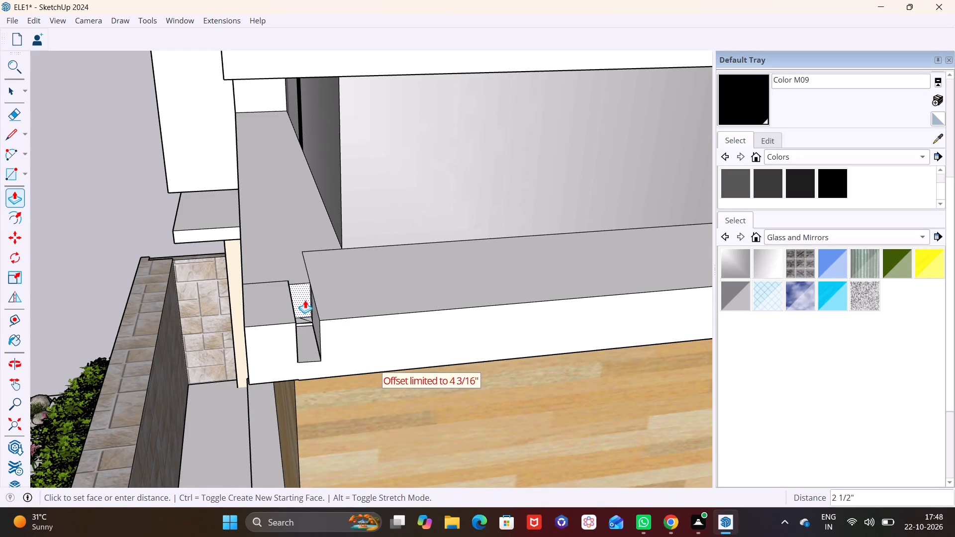
pyautogui.click(321, 339)
pyautogui.click(303, 341)
pyautogui.click(311, 303)
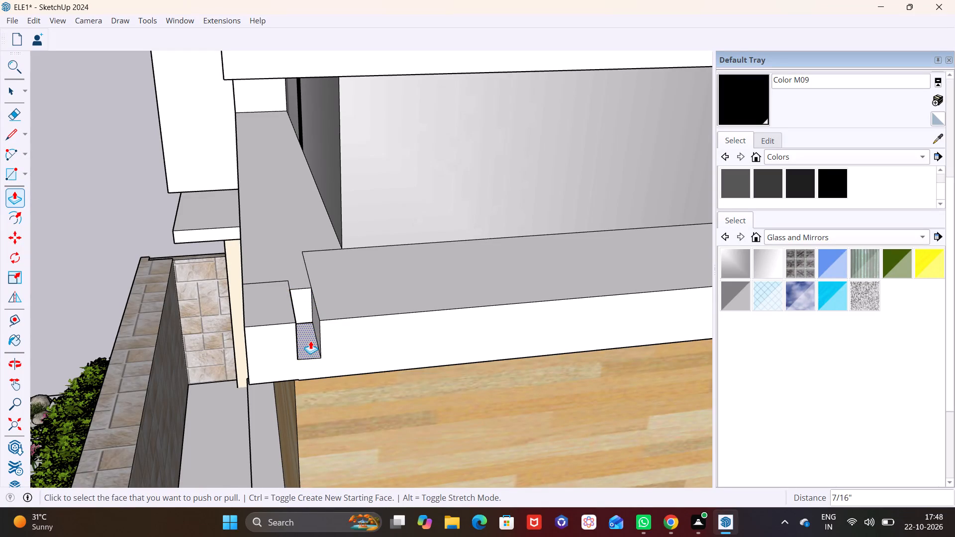
# Pull the notch's back face outward about 9 7/8", flush with the front face of the upper window's sill.
pyautogui.click(310, 341)
pyautogui.moveTo(310, 344); pyautogui.dragTo(313, 302)
pyautogui.scroll(1, 312, 361)
pyautogui.moveTo(312, 361); pyautogui.dragTo(285, 310, button='middle')
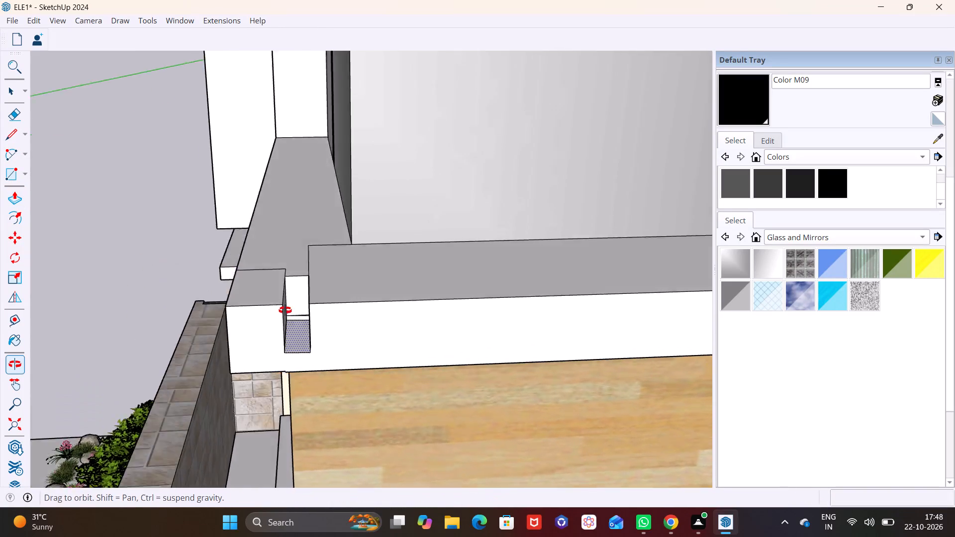
pyautogui.moveTo(285, 310); pyautogui.dragTo(285, 308, button='middle')
pyautogui.click(293, 298)
pyautogui.click(271, 325)
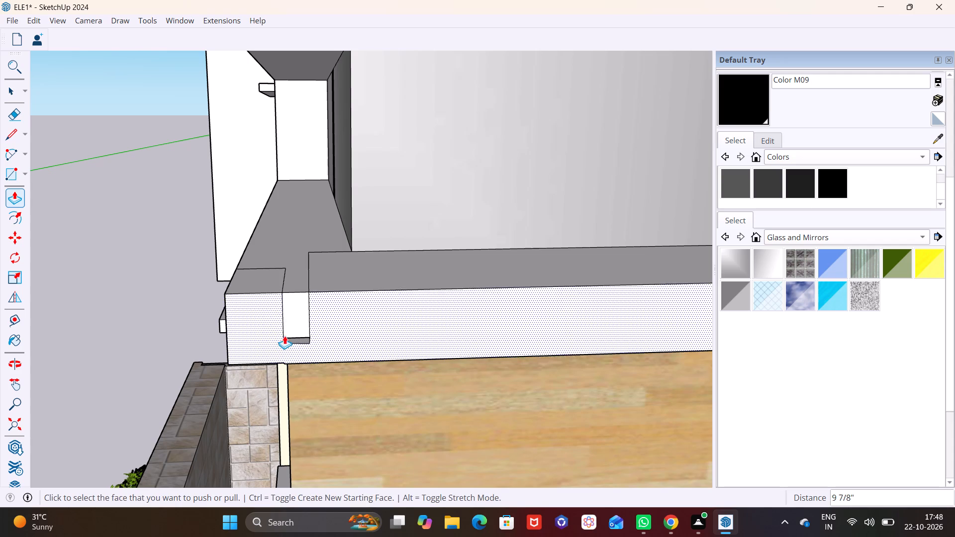
# Close the remaining gap beneath the filled notch in the upper sill's front face, pulling its inner face about 3".
pyautogui.moveTo(295, 308); pyautogui.dragTo(458, 331, button='middle')
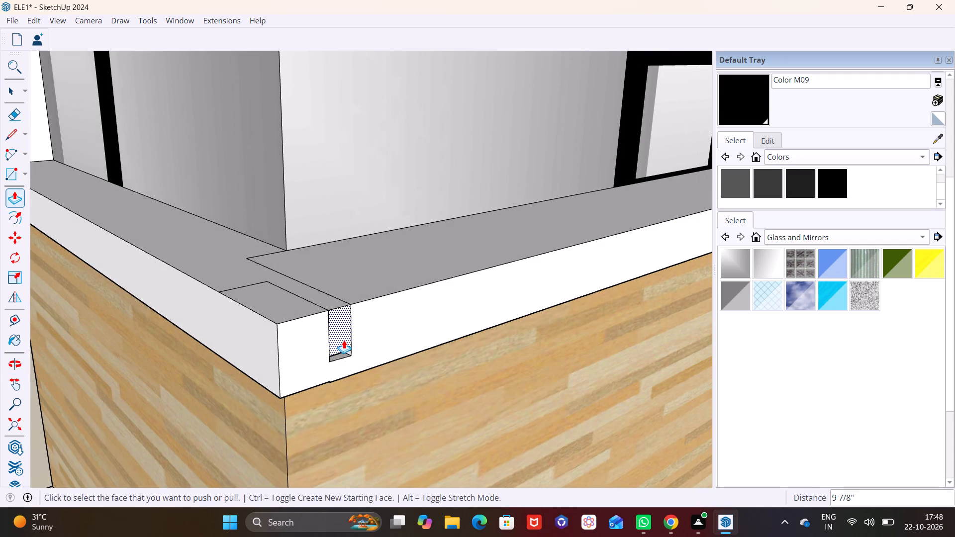
pyautogui.click(342, 340)
pyautogui.click(333, 356)
pyautogui.moveTo(352, 343); pyautogui.dragTo(340, 338, button='middle')
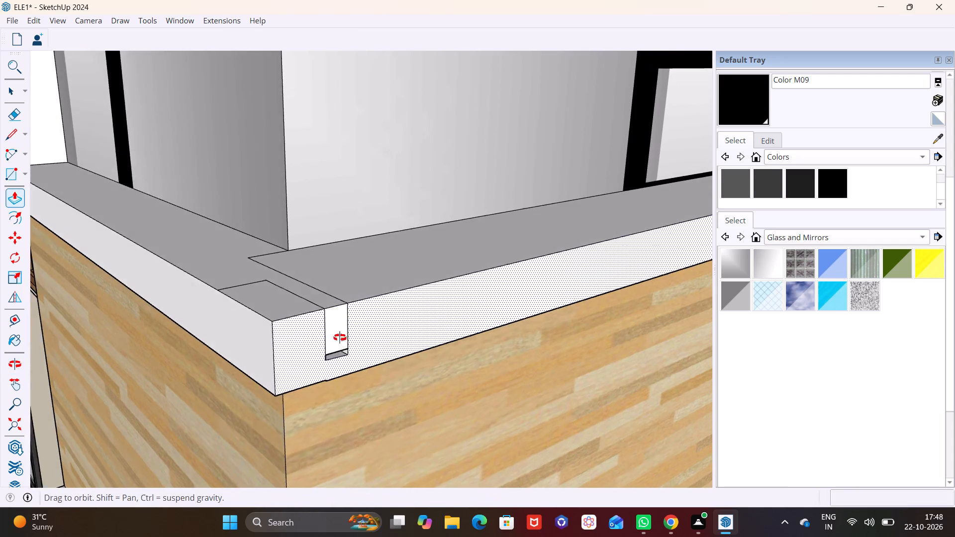
pyautogui.moveTo(340, 338); pyautogui.dragTo(298, 277, button='middle')
pyautogui.scroll(6, 325, 324)
pyautogui.moveTo(291, 299); pyautogui.dragTo(271, 295, button='middle')
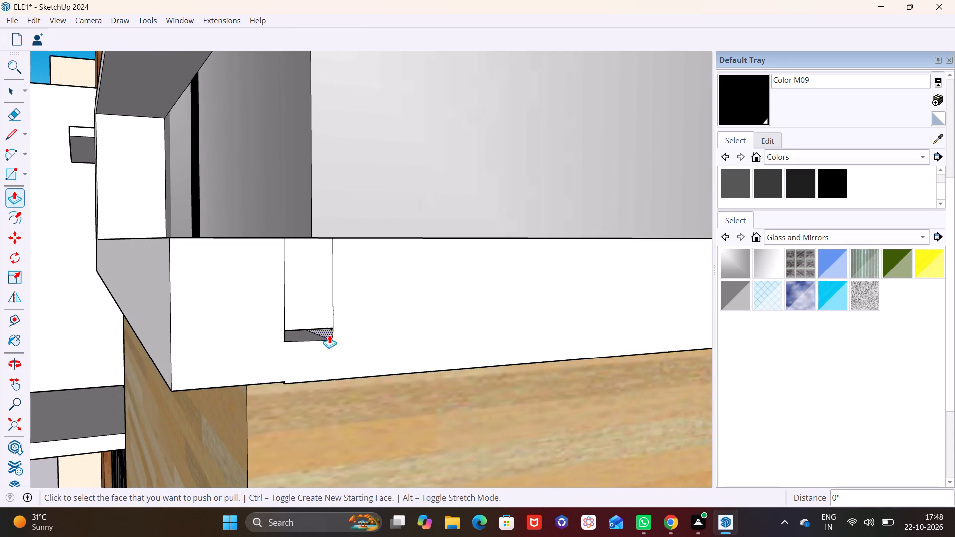
pyautogui.click(330, 331)
pyautogui.click(280, 333)
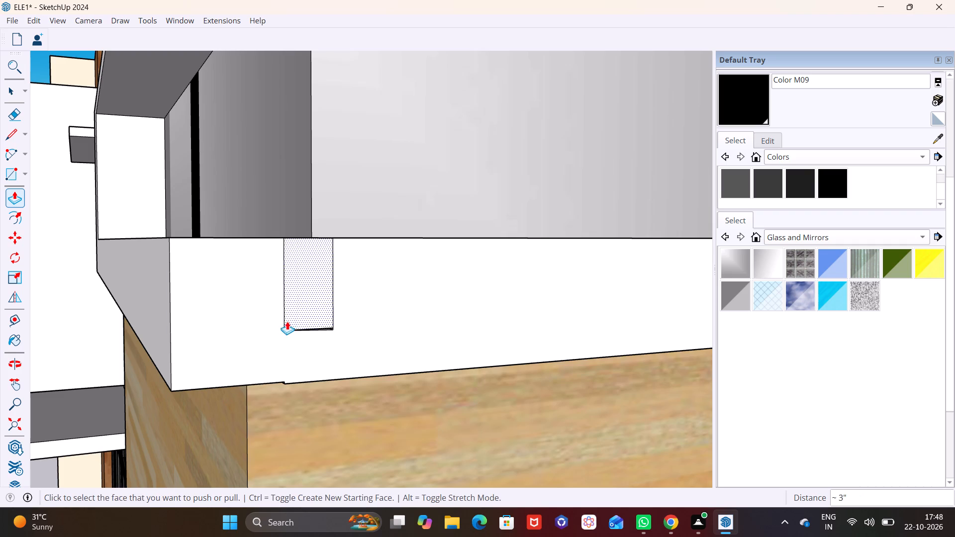
# Lower the underside of the upper surround's head, about 2 9/16" at the corner patch and 2 11/16" on the slat side.
pyautogui.scroll(-12, 289, 321)
pyautogui.click(248, 139)
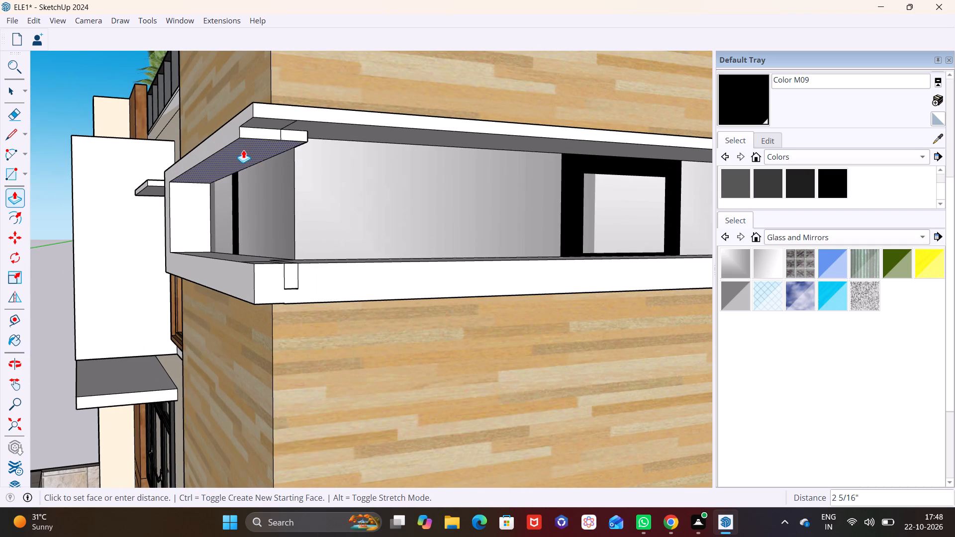
pyautogui.click(243, 150)
pyautogui.click(260, 120)
pyautogui.click(260, 137)
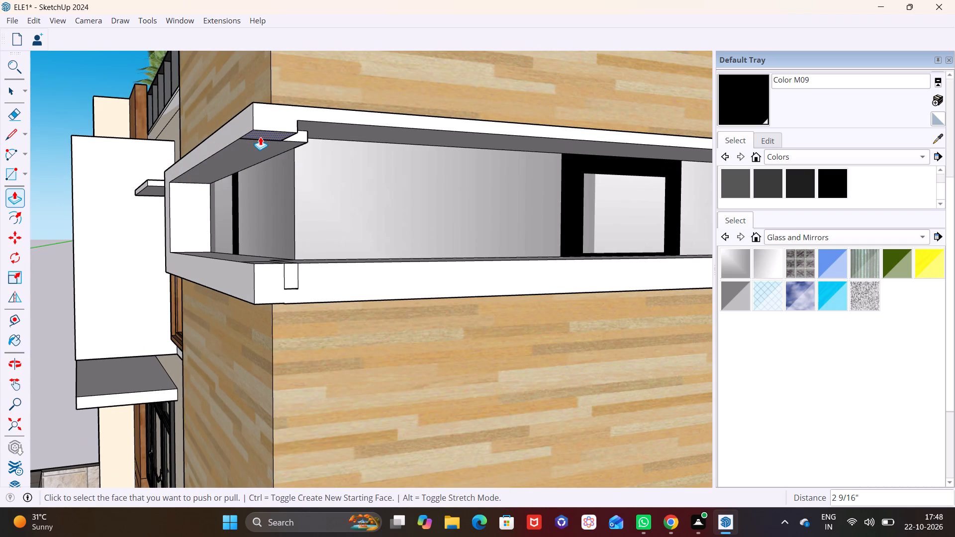
pyautogui.click(315, 125)
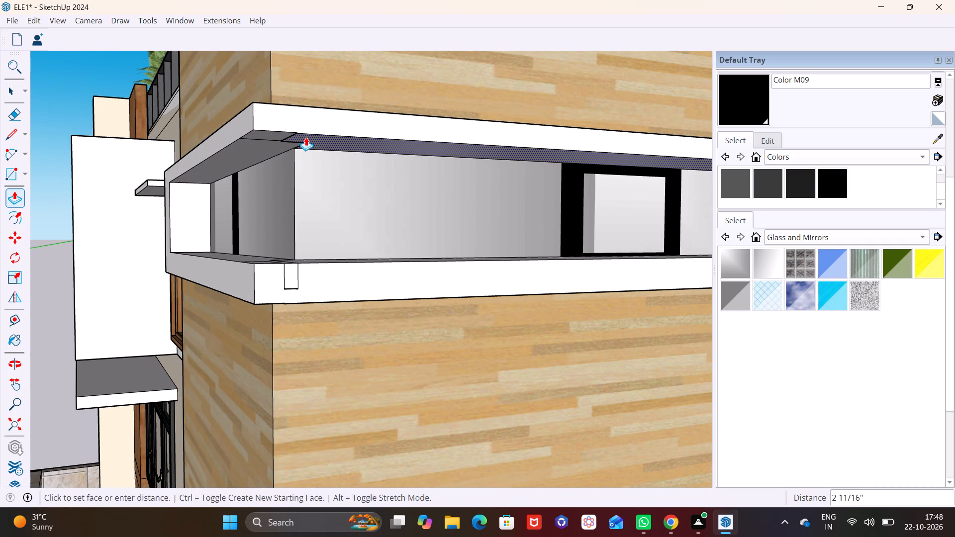
pyautogui.click(306, 137)
pyautogui.press('space')
# Review the whole house exterior around the wood-clad corner tower and its two window surrounds.
pyautogui.click(320, 199)
pyautogui.scroll(-13, 320, 199)
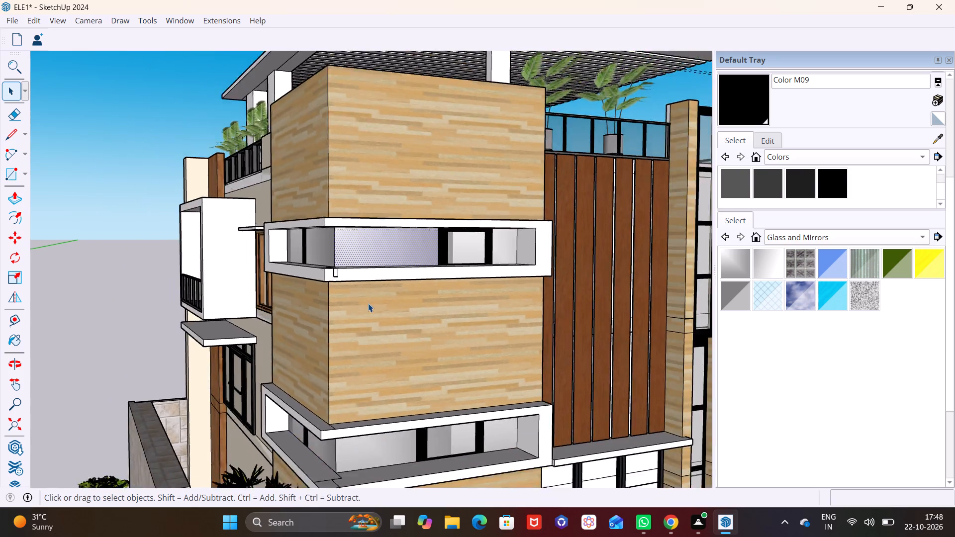
pyautogui.scroll(-9, 368, 303)
pyautogui.moveTo(365, 342); pyautogui.dragTo(476, 358, button='middle')
pyautogui.scroll(-3, 420, 351)
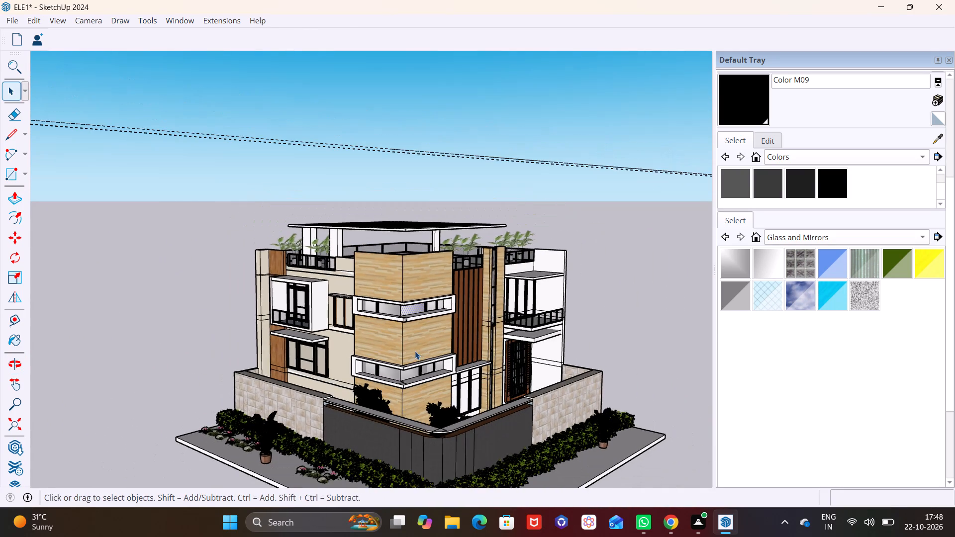
pyautogui.moveTo(412, 351); pyautogui.dragTo(381, 308, button='middle')
pyautogui.moveTo(356, 321); pyautogui.dragTo(337, 302, button='middle')
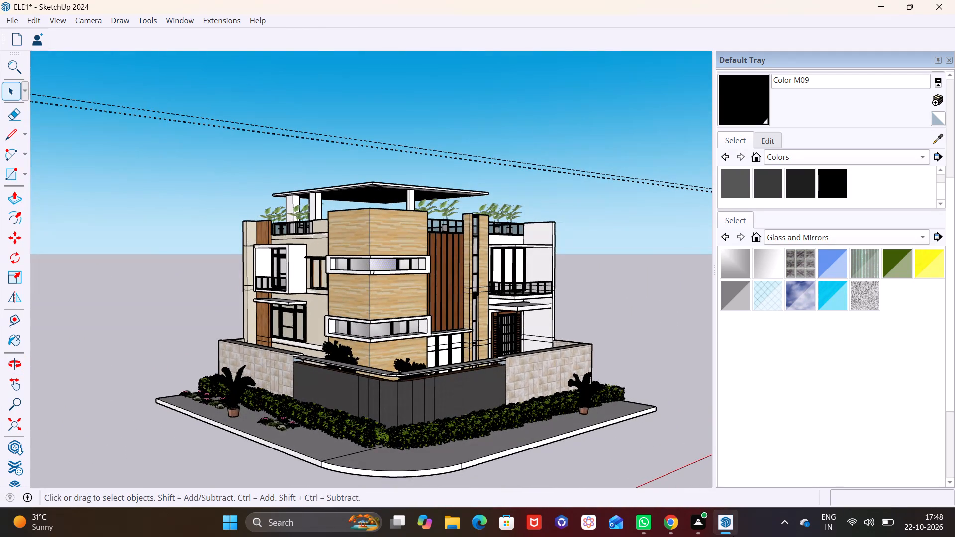
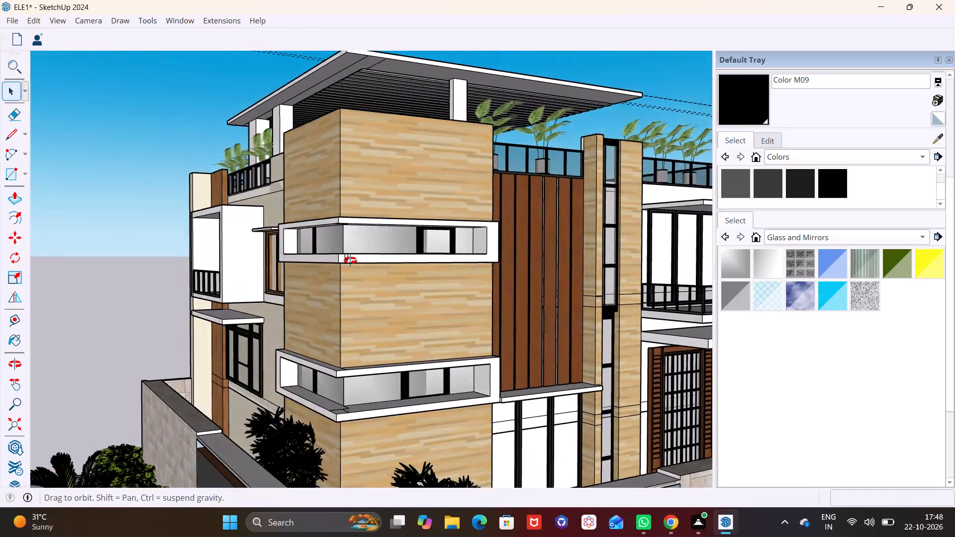
# Delete the leftover side and bottom edges of the filled notch from the front face of the upper window's sill.
pyautogui.scroll(2, 339, 258)
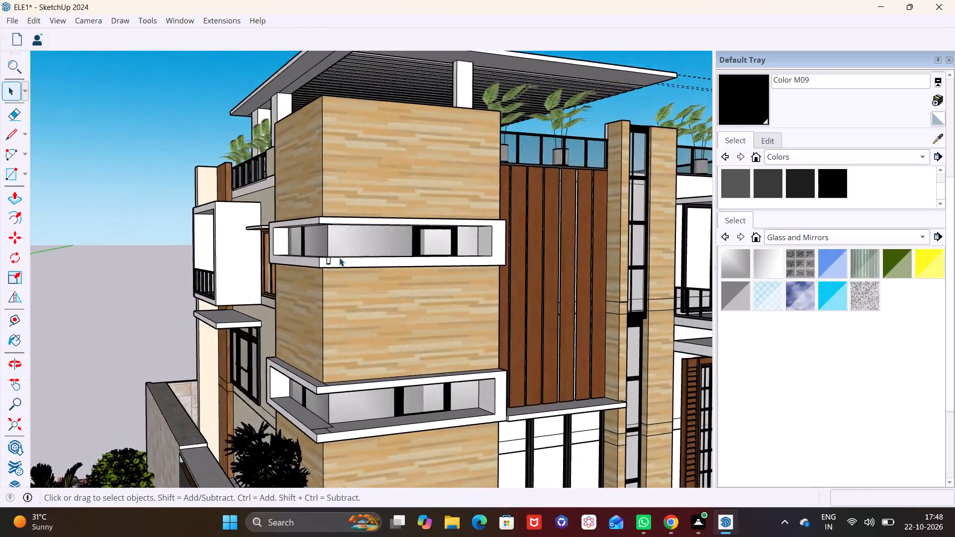
pyautogui.scroll(12, 339, 258)
pyautogui.moveTo(332, 271); pyautogui.dragTo(286, 294, button='middle')
pyautogui.scroll(2, 286, 294)
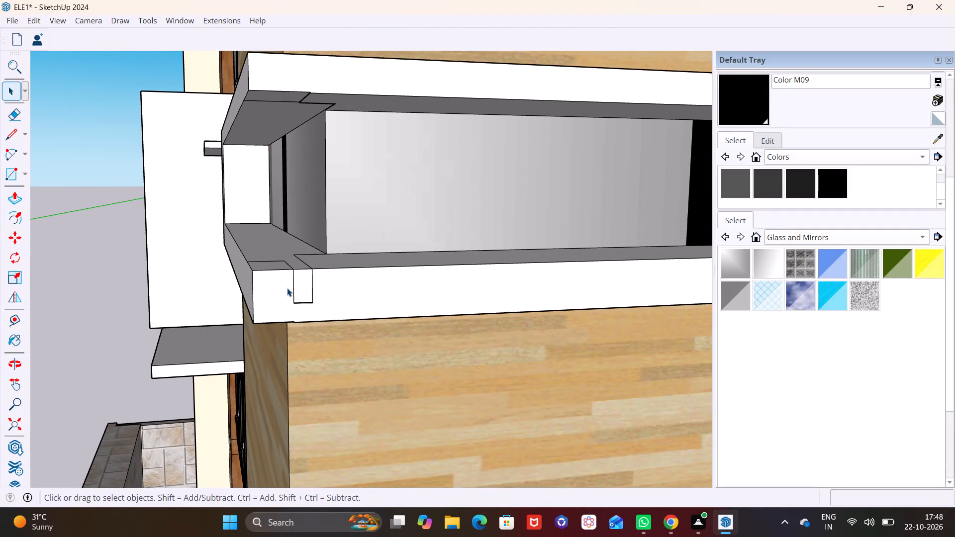
pyautogui.click(294, 283)
pyautogui.press('Delete')
pyautogui.click(312, 282)
pyautogui.press('Delete')
pyautogui.click(307, 301)
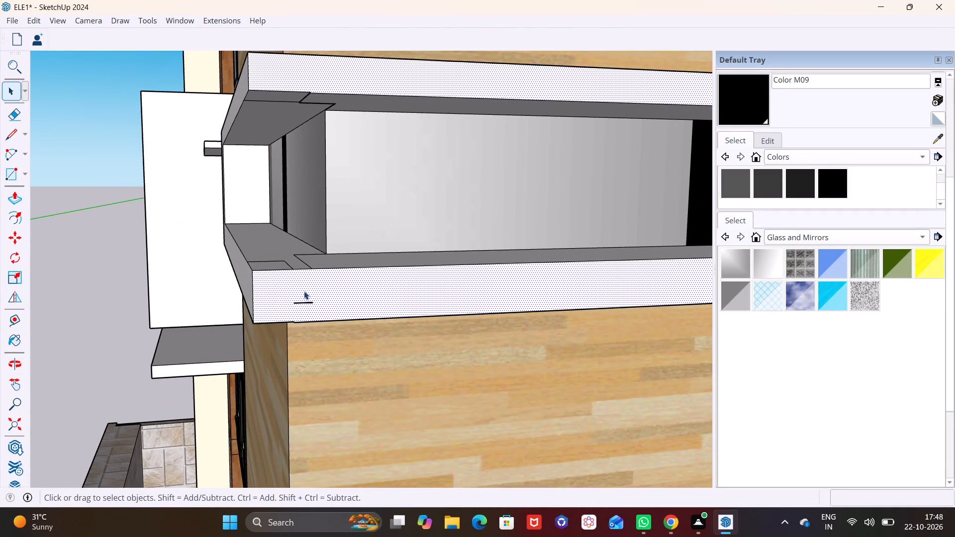
pyautogui.click(302, 301)
pyautogui.click(129, 278)
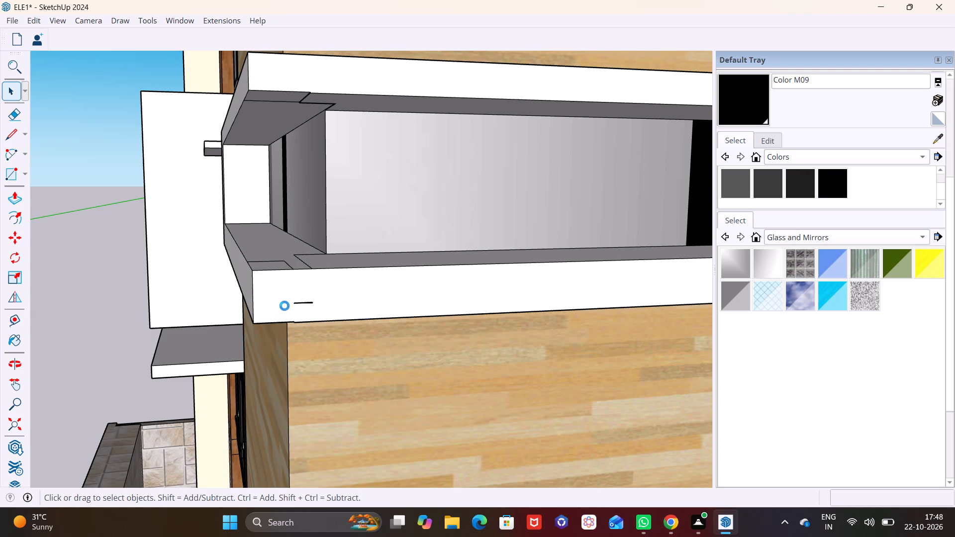
pyautogui.click(302, 302)
pyautogui.press('Delete')
pyautogui.middleClick(319, 247)
pyautogui.click(305, 303)
pyautogui.press('Delete')
# Delete the leftover seam edges around the corner on the top face of the upper window's sill.
pyautogui.moveTo(333, 281); pyautogui.dragTo(285, 389, button='middle')
pyautogui.click(280, 275)
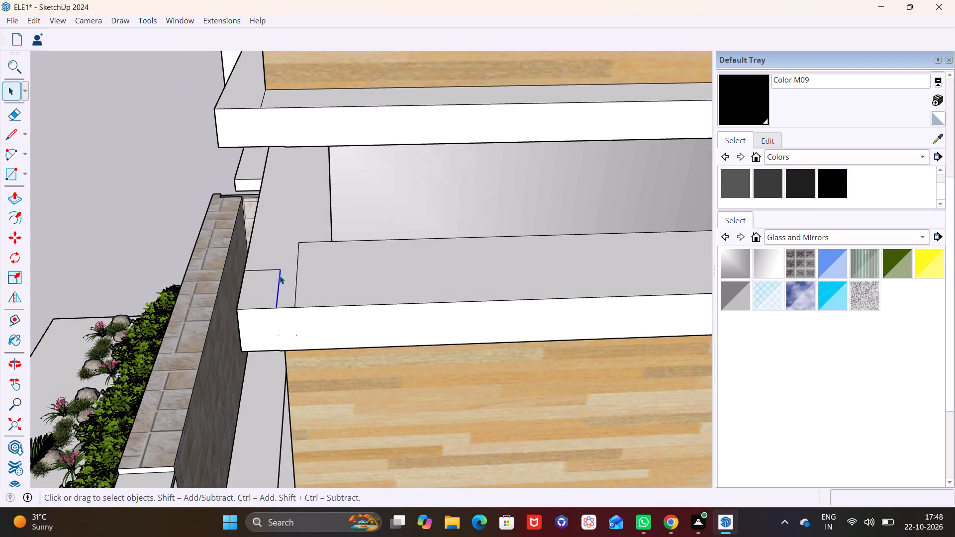
pyautogui.press('Delete')
pyautogui.click(273, 269)
pyautogui.press('Delete')
pyautogui.click(296, 268)
pyautogui.press('Delete')
pyautogui.click(312, 240)
pyautogui.click(314, 241)
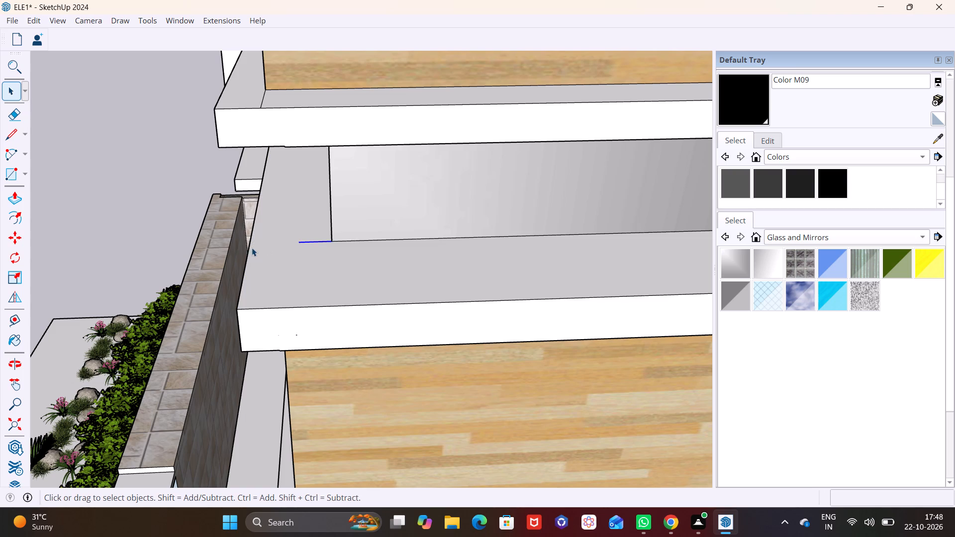
pyautogui.press('Delete')
# Delete the seam between the corner patch and the side run on the underside of the upper surround's head.
pyautogui.scroll(-8, 266, 257)
pyautogui.moveTo(300, 341); pyautogui.dragTo(413, 195, button='middle')
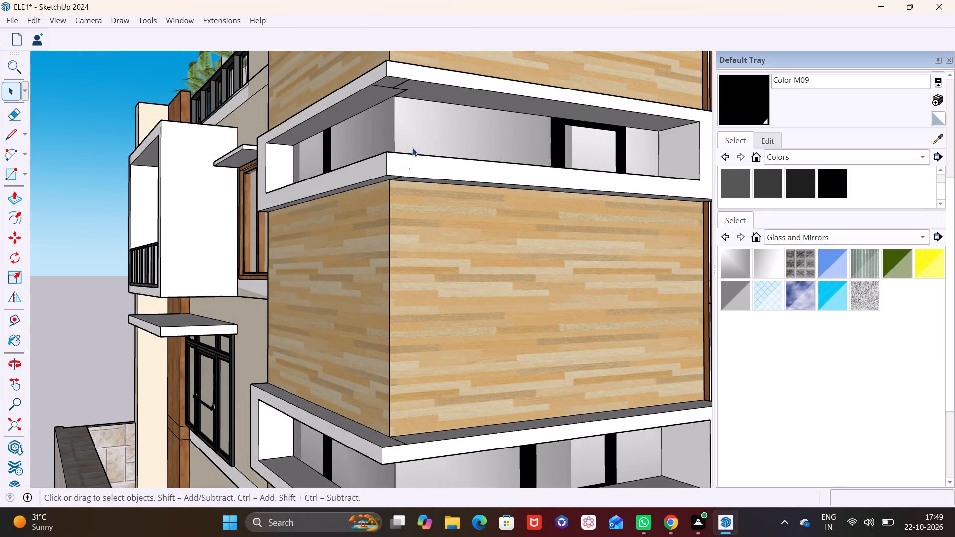
pyautogui.keyDown('shift'); pyautogui.moveTo(419, 129); pyautogui.dragTo(368, 255, button='middle'); pyautogui.keyUp('shift')
pyautogui.moveTo(342, 226); pyautogui.dragTo(366, 110, button='middle')
pyautogui.scroll(9, 367, 120)
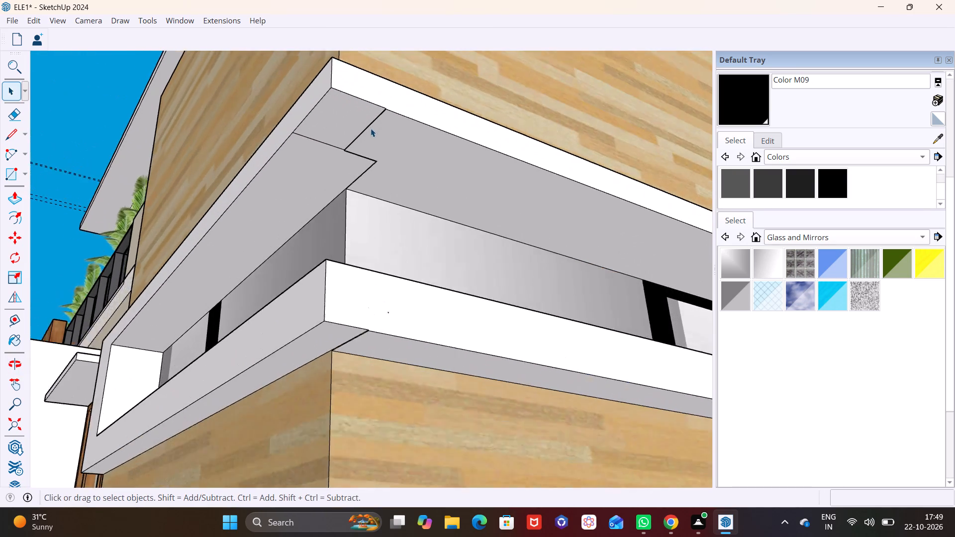
pyautogui.scroll(5, 371, 128)
pyautogui.click(311, 157)
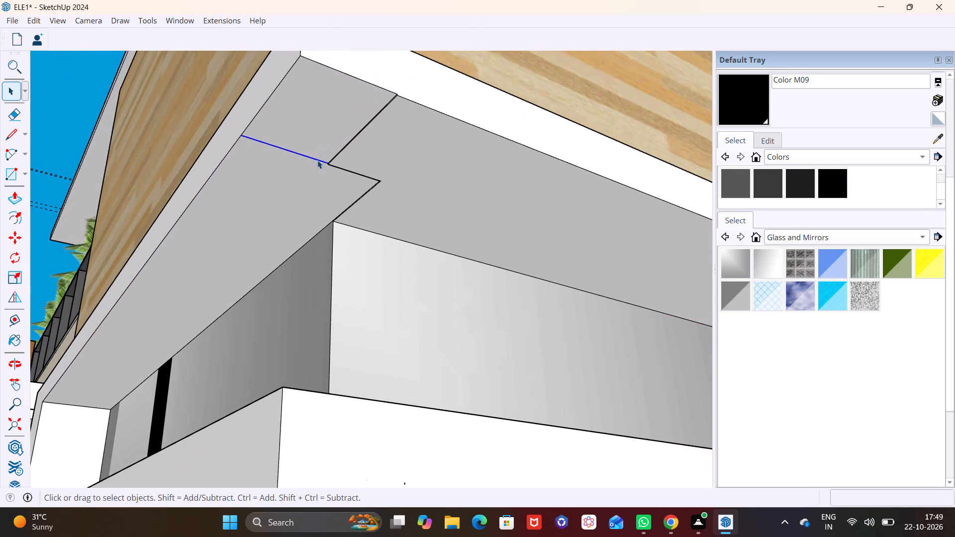
pyautogui.press('Delete')
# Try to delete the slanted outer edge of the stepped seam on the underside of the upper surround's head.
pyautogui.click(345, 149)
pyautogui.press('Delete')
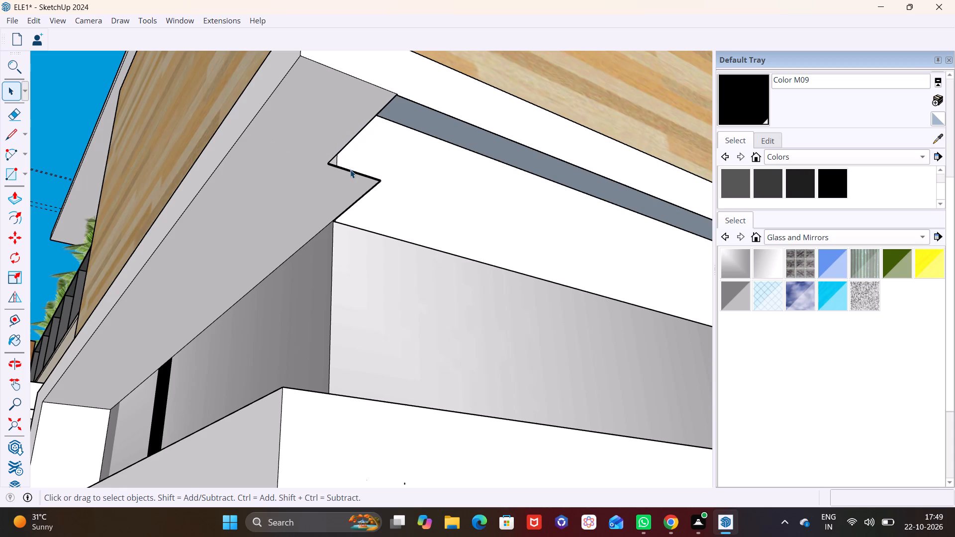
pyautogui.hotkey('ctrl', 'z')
# Examine the upper surround's corner from below and above, and review the wood-clad tower with both window surrounds.
pyautogui.scroll(-7, 336, 163)
pyautogui.middleClick(342, 252)
pyautogui.scroll(1, 354, 324)
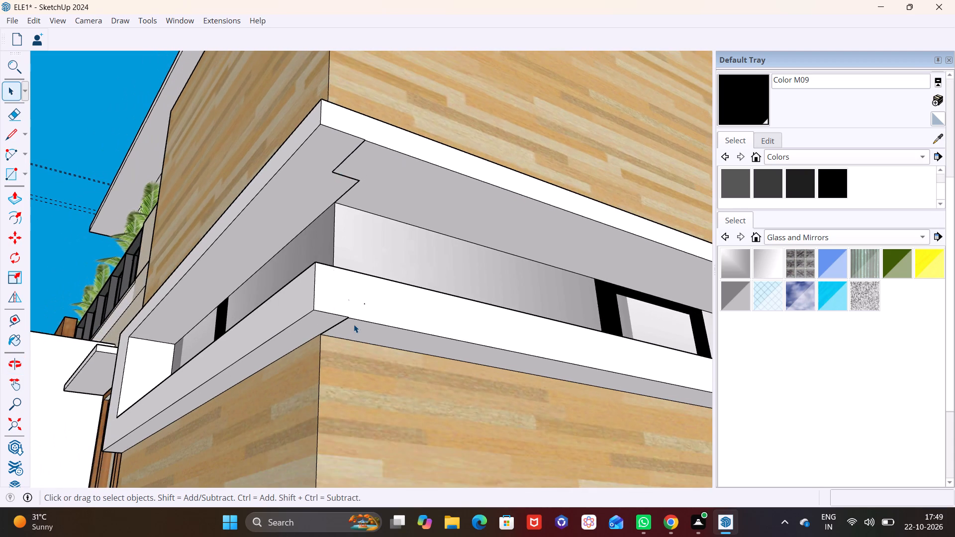
pyautogui.scroll(6, 354, 324)
pyautogui.scroll(-4, 345, 305)
pyautogui.moveTo(381, 294); pyautogui.dragTo(331, 456, button='middle')
pyautogui.scroll(-2, 338, 388)
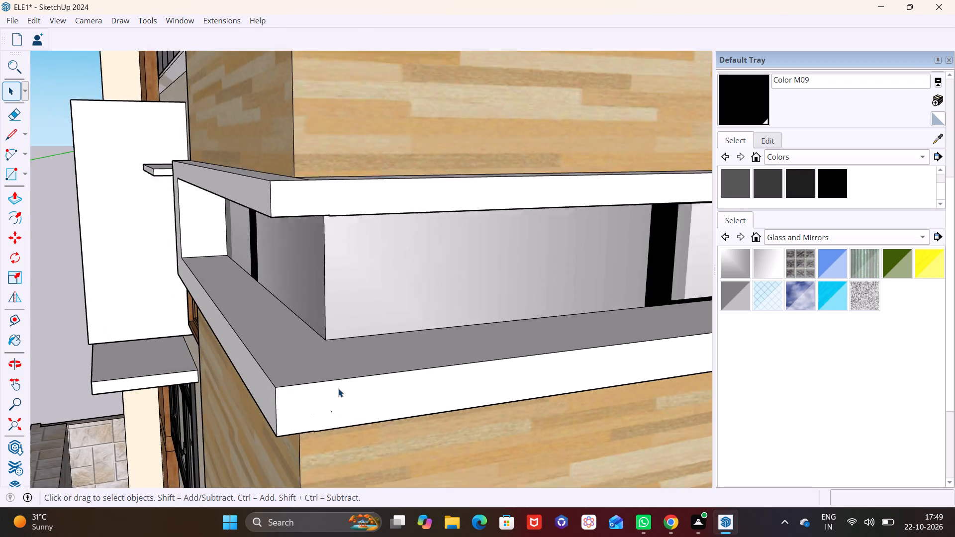
pyautogui.scroll(-15, 338, 388)
pyautogui.moveTo(356, 387); pyautogui.dragTo(420, 308, button='middle')
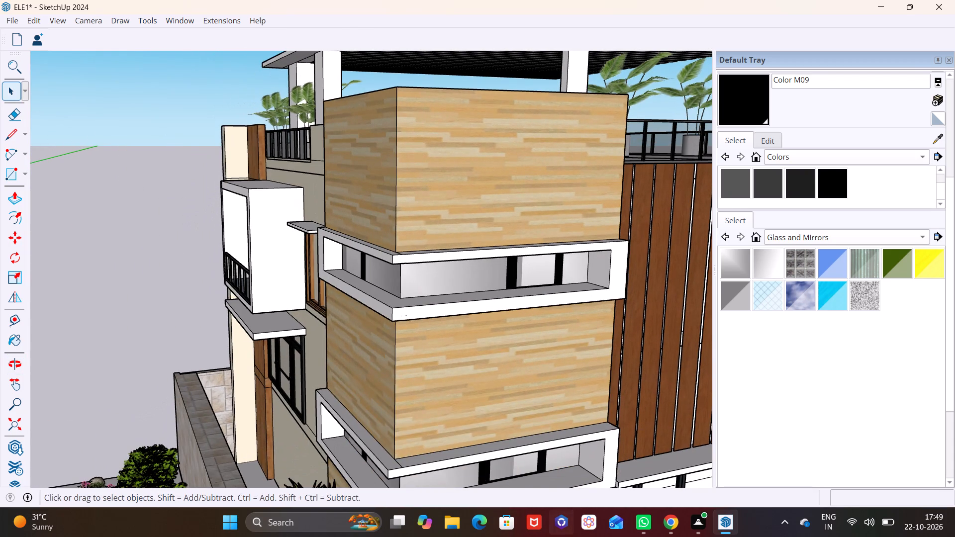
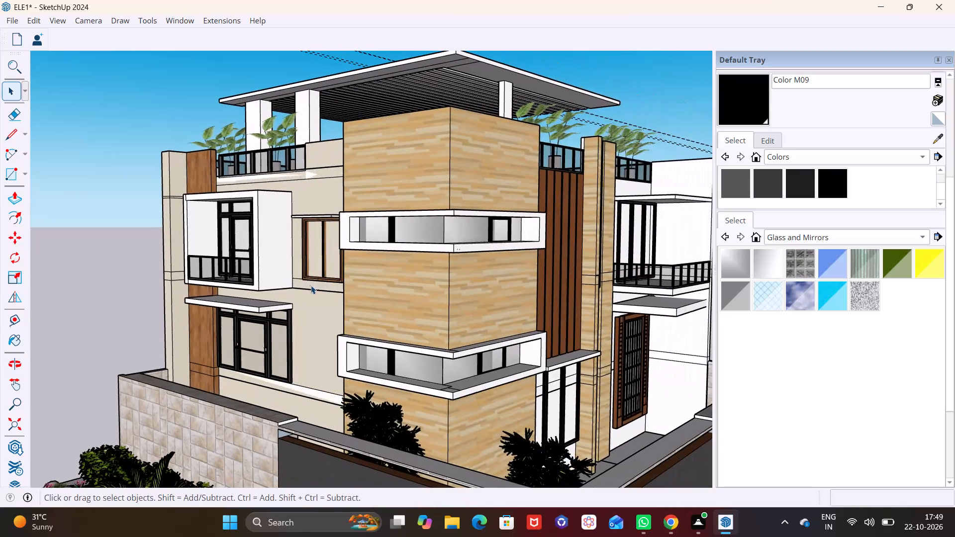
# Review the wood-clad tower and the whole house with its compound wall from the street corner.
pyautogui.moveTo(311, 285); pyautogui.dragTo(259, 294, button='middle')
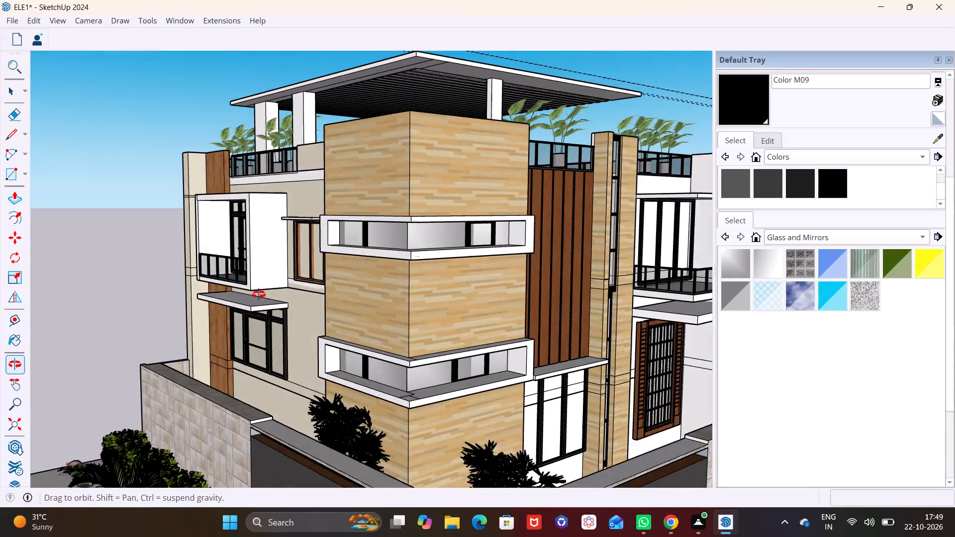
pyautogui.moveTo(259, 294); pyautogui.dragTo(208, 302, button='middle')
pyautogui.scroll(-10, 326, 309)
pyautogui.moveTo(401, 362); pyautogui.dragTo(402, 317, button='middle')
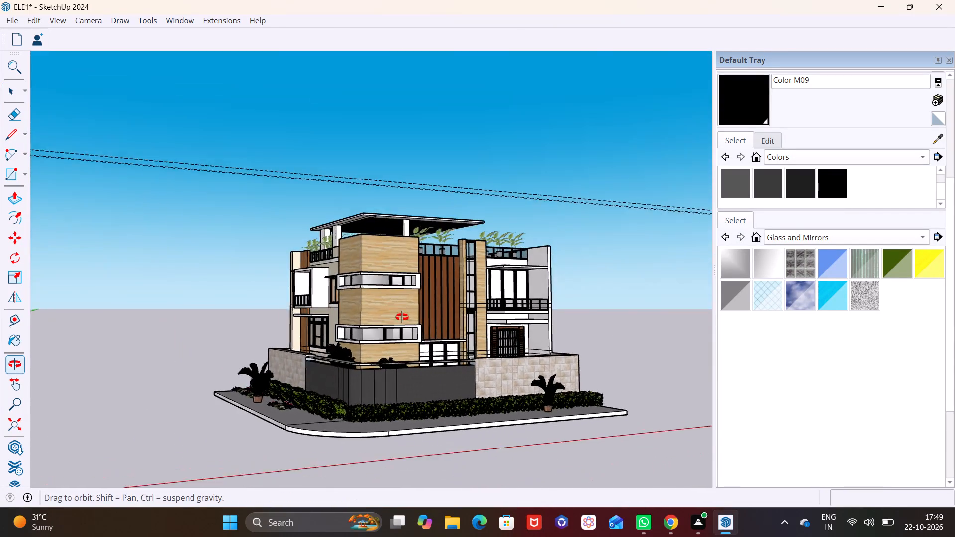
pyautogui.moveTo(402, 317); pyautogui.dragTo(411, 331, button='middle')
pyautogui.scroll(3, 420, 367)
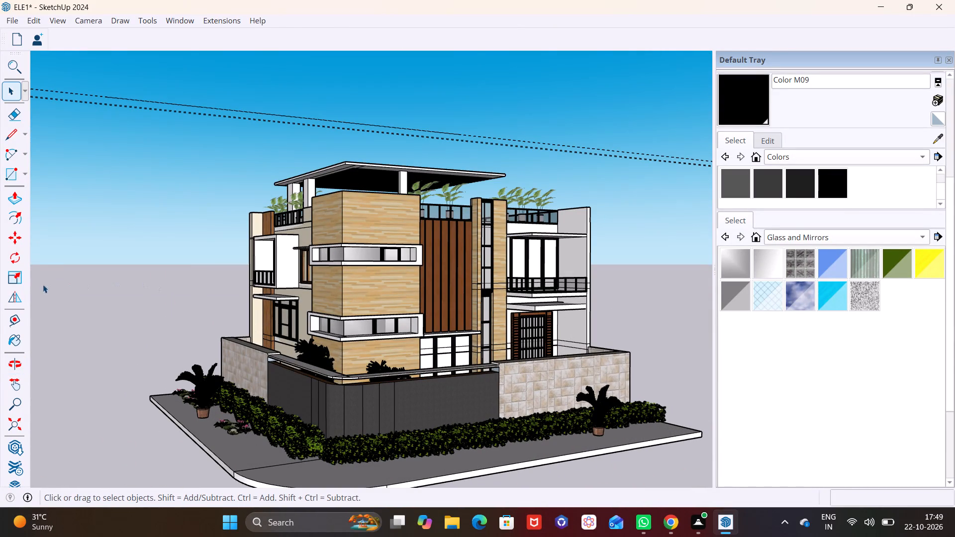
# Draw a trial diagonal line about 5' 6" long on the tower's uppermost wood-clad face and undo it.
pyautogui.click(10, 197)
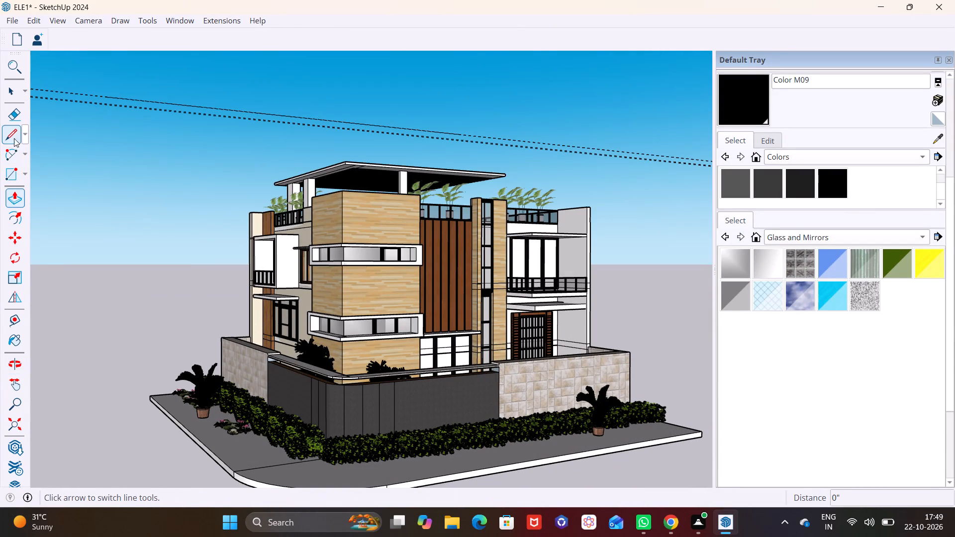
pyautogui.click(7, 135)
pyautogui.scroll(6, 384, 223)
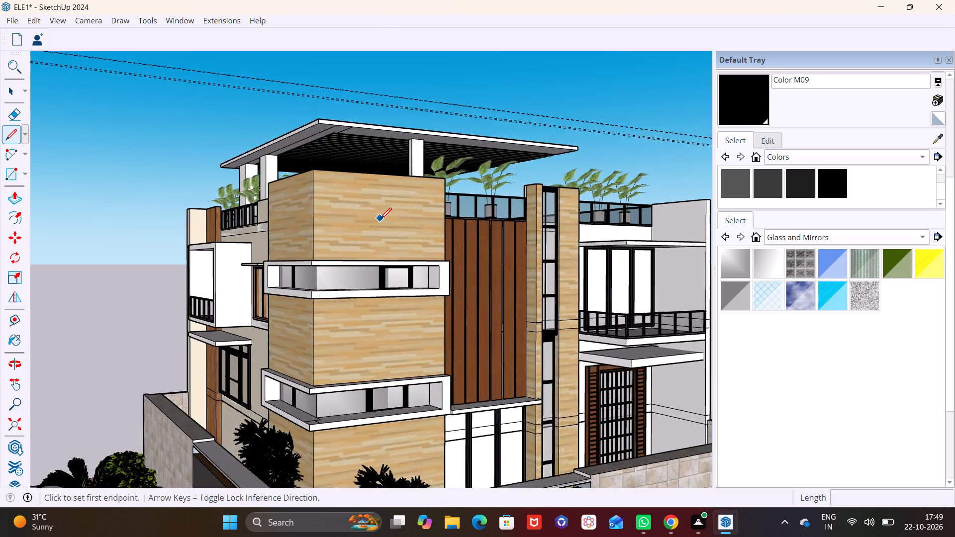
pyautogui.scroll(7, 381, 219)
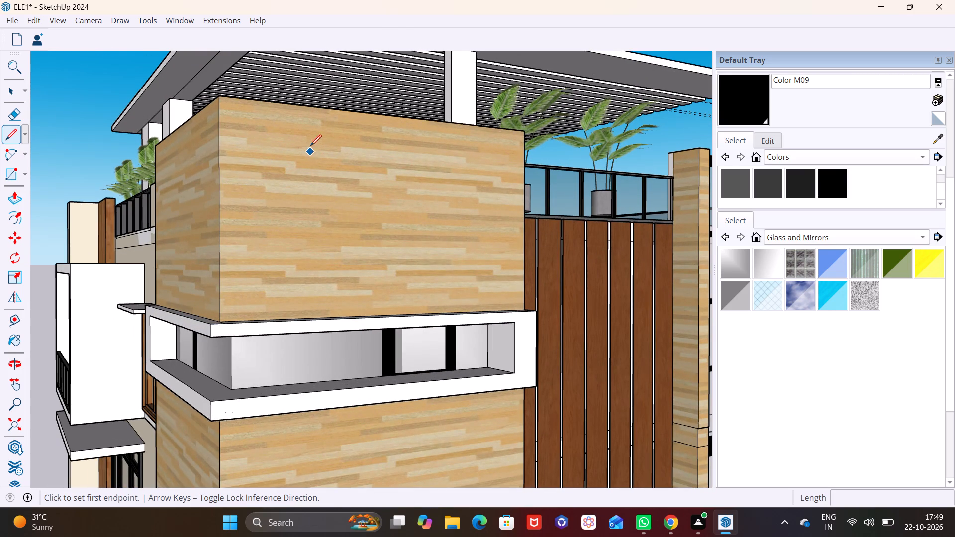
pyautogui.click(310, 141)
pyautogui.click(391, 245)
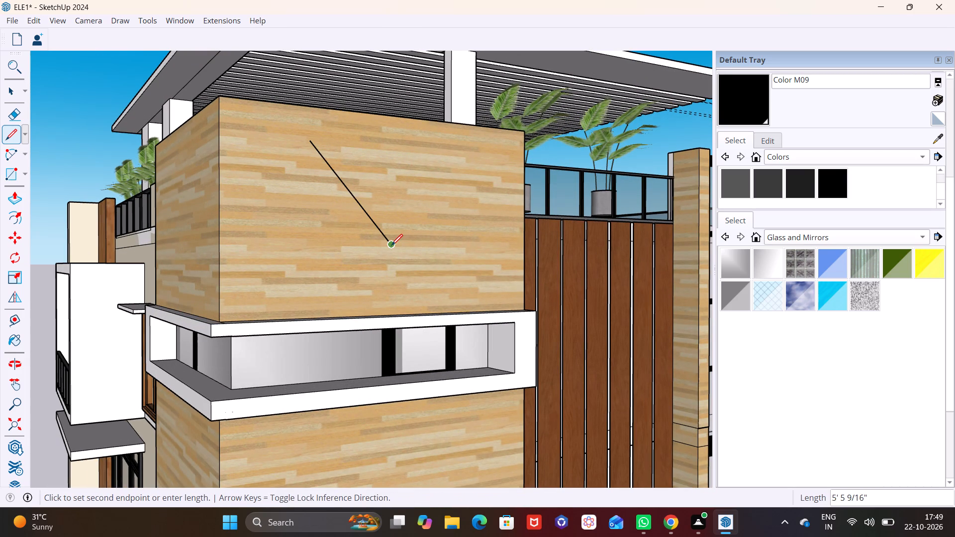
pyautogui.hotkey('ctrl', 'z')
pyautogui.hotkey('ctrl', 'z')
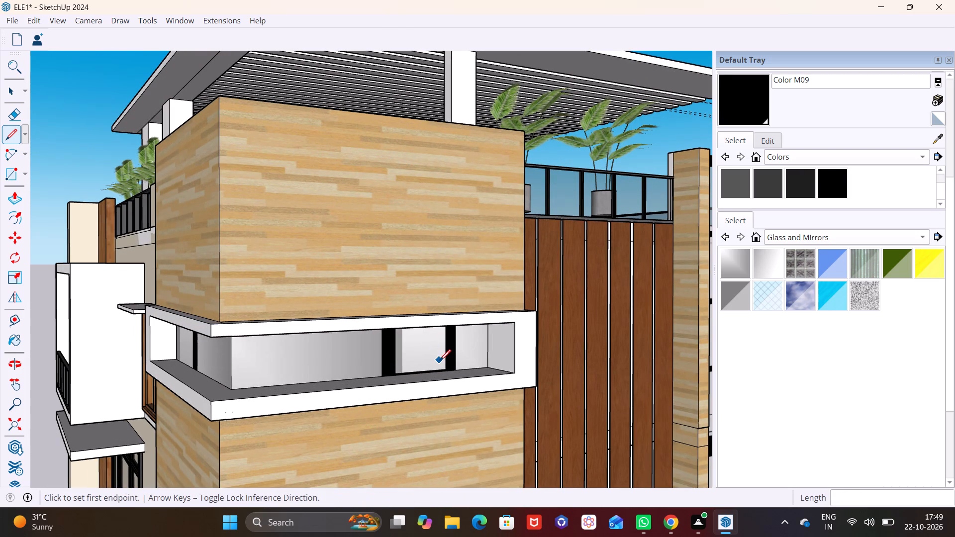
# Examine both corner window surrounds, the slatted facade and the overall exterior from above, the front and the corner.
pyautogui.scroll(-4, 403, 352)
pyautogui.moveTo(410, 355); pyautogui.dragTo(250, 401, button='middle')
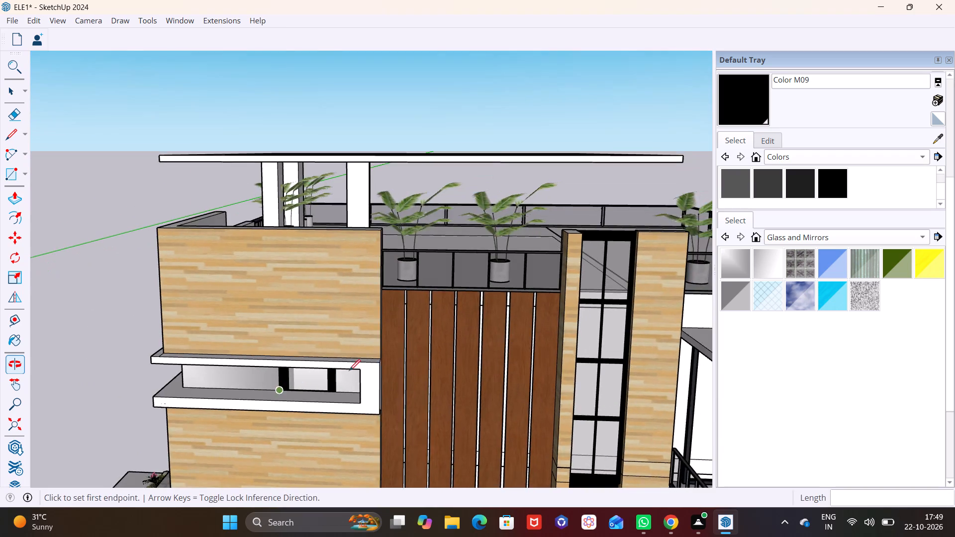
pyautogui.scroll(4, 352, 370)
pyautogui.scroll(-2, 348, 392)
pyautogui.moveTo(368, 406); pyautogui.dragTo(467, 157, button='middle')
pyautogui.scroll(-1, 418, 272)
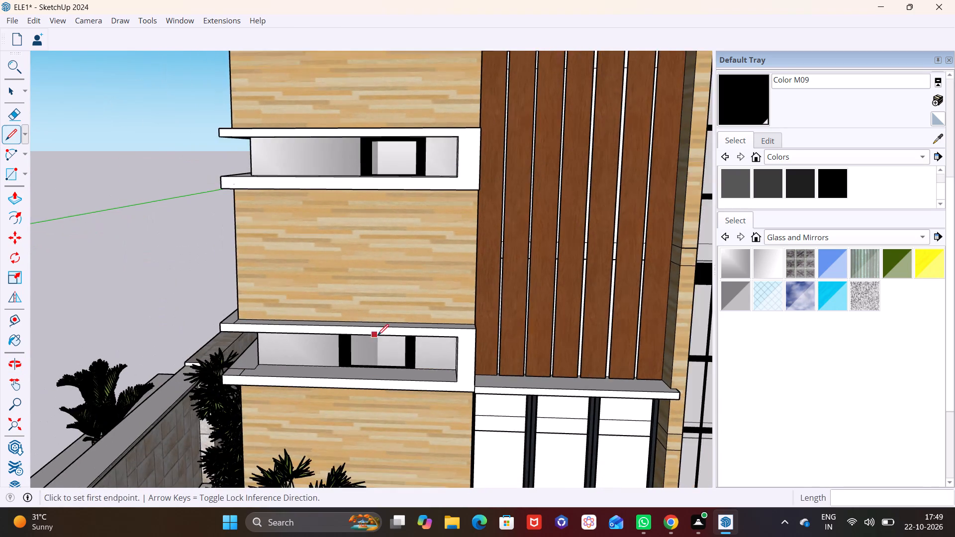
pyautogui.moveTo(378, 335); pyautogui.dragTo(439, 286, button='middle')
pyautogui.scroll(-4, 417, 296)
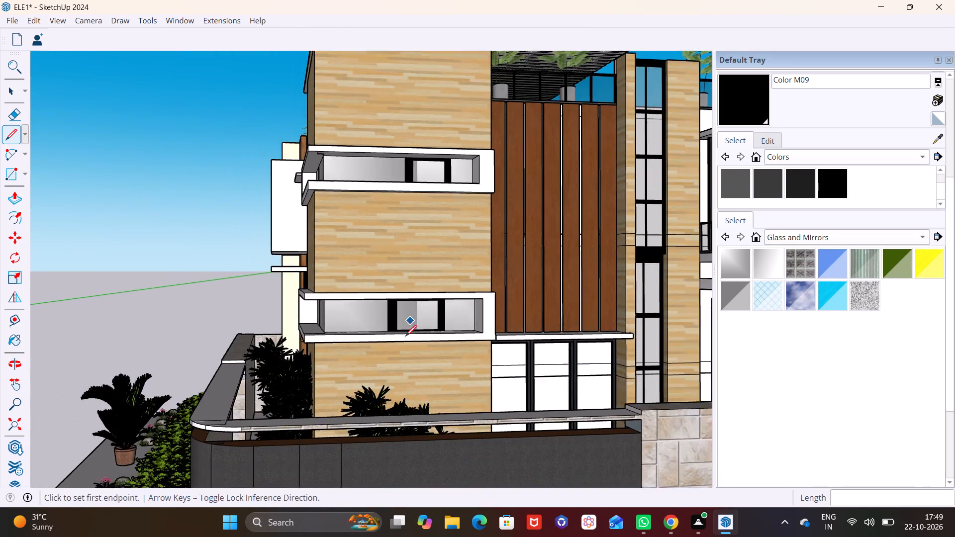
pyautogui.moveTo(368, 366); pyautogui.dragTo(495, 371, button='middle')
pyautogui.scroll(-6, 395, 363)
pyautogui.moveTo(356, 374); pyautogui.dragTo(412, 403, button='middle')
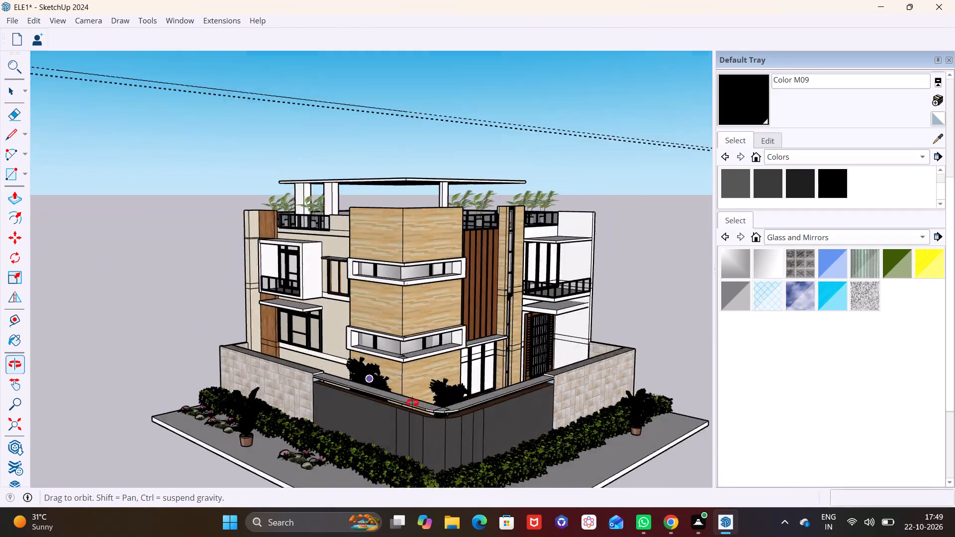
pyautogui.moveTo(412, 403); pyautogui.dragTo(492, 405, button='middle')
pyautogui.scroll(6, 374, 369)
pyautogui.moveTo(358, 373); pyautogui.dragTo(295, 392, button='middle')
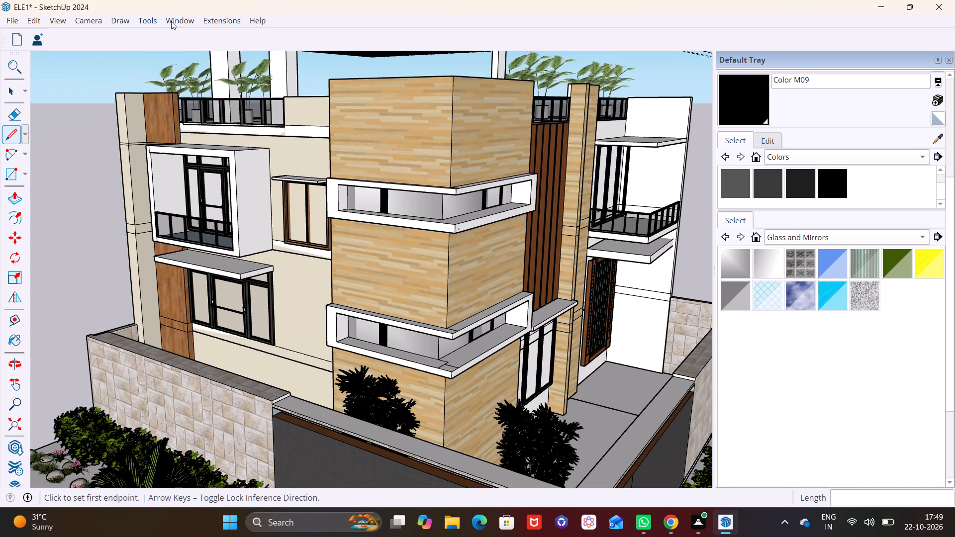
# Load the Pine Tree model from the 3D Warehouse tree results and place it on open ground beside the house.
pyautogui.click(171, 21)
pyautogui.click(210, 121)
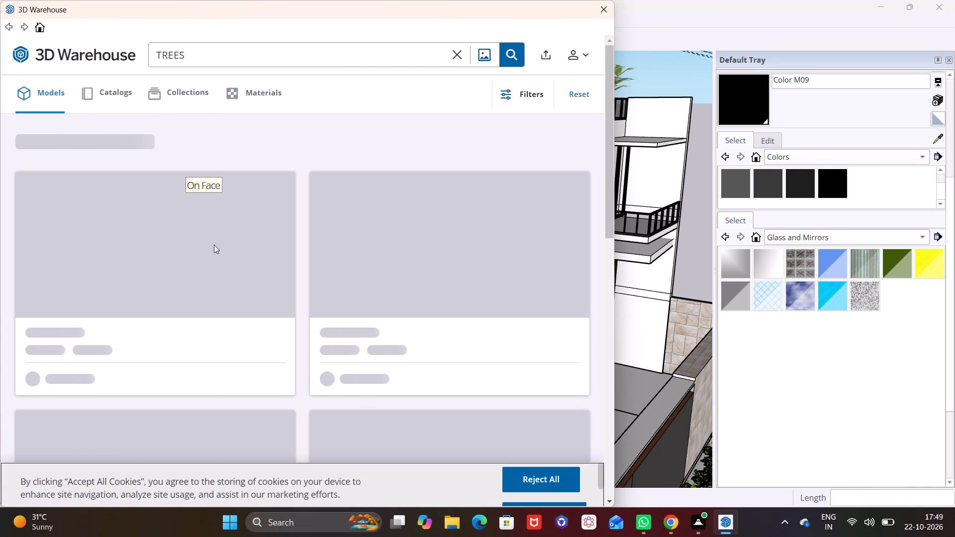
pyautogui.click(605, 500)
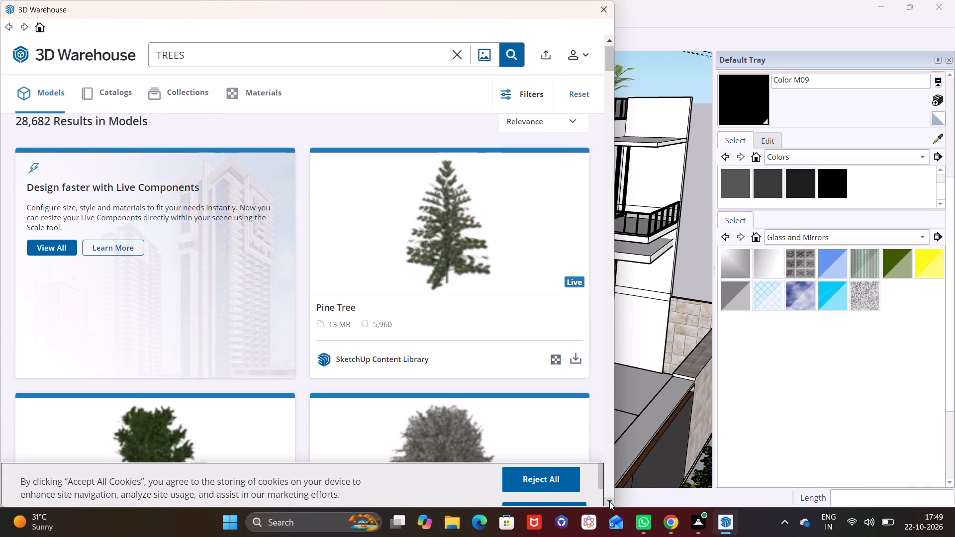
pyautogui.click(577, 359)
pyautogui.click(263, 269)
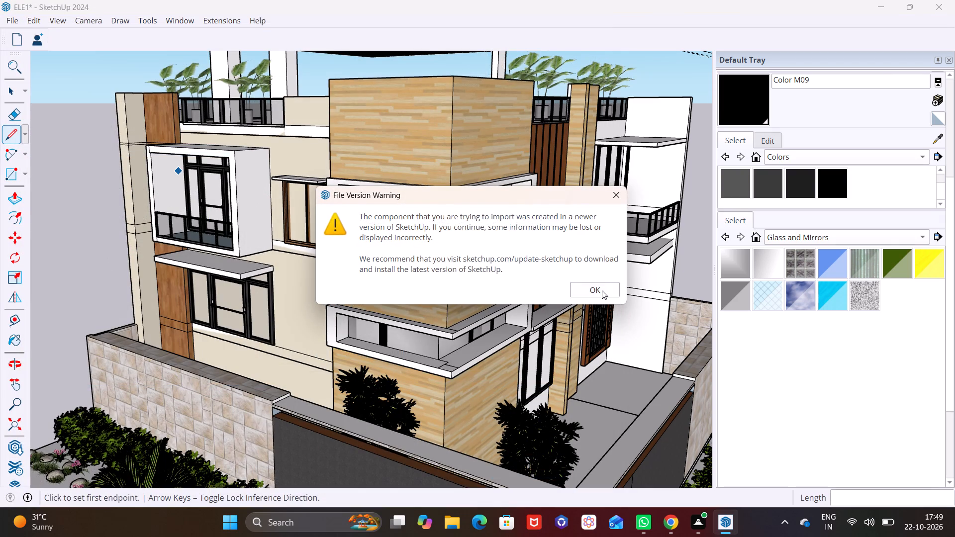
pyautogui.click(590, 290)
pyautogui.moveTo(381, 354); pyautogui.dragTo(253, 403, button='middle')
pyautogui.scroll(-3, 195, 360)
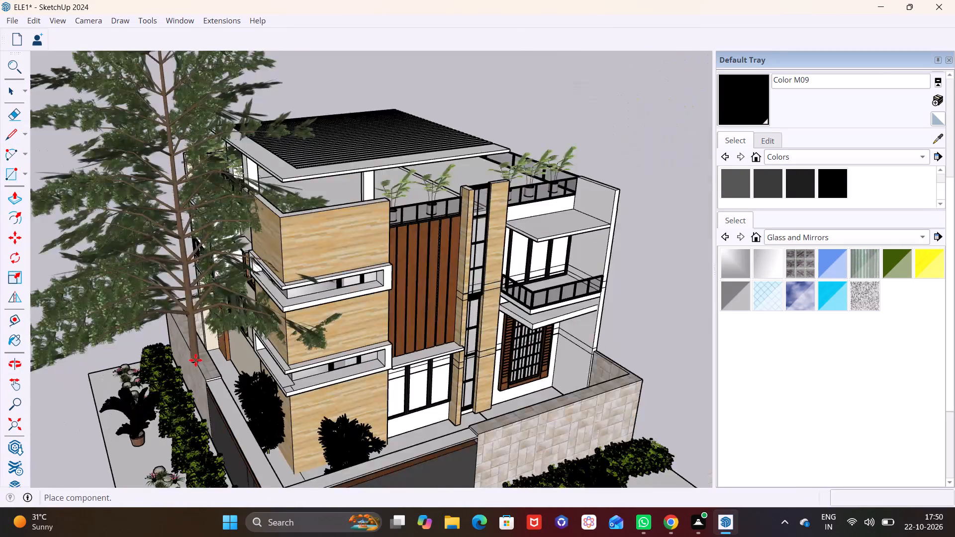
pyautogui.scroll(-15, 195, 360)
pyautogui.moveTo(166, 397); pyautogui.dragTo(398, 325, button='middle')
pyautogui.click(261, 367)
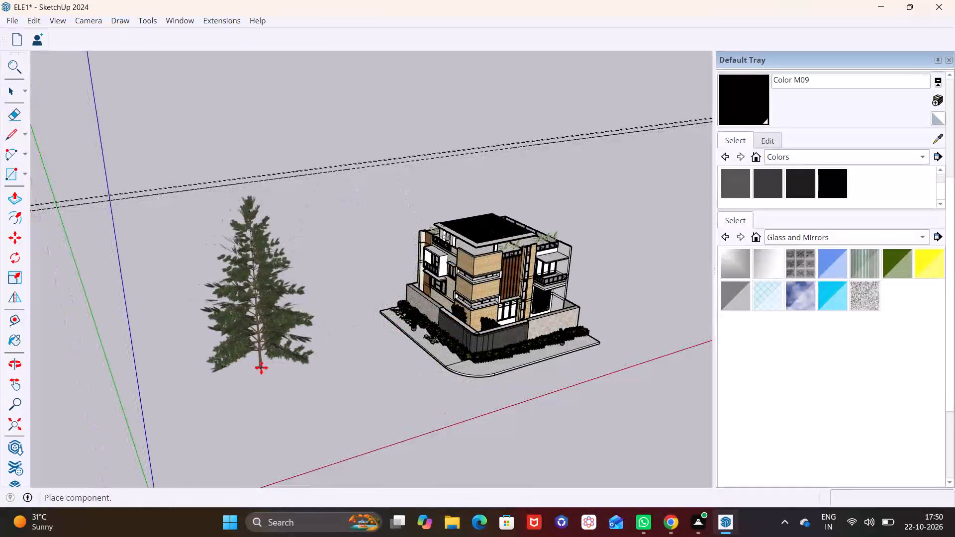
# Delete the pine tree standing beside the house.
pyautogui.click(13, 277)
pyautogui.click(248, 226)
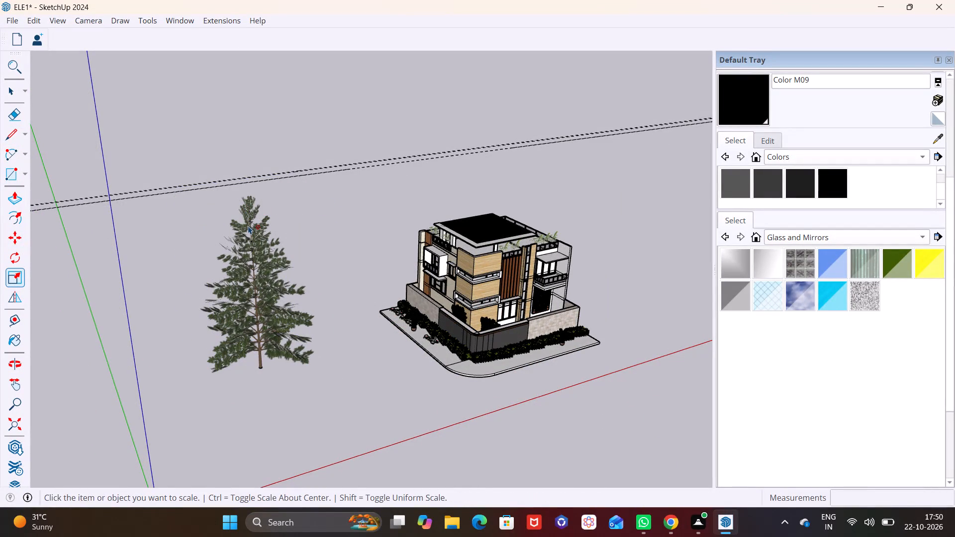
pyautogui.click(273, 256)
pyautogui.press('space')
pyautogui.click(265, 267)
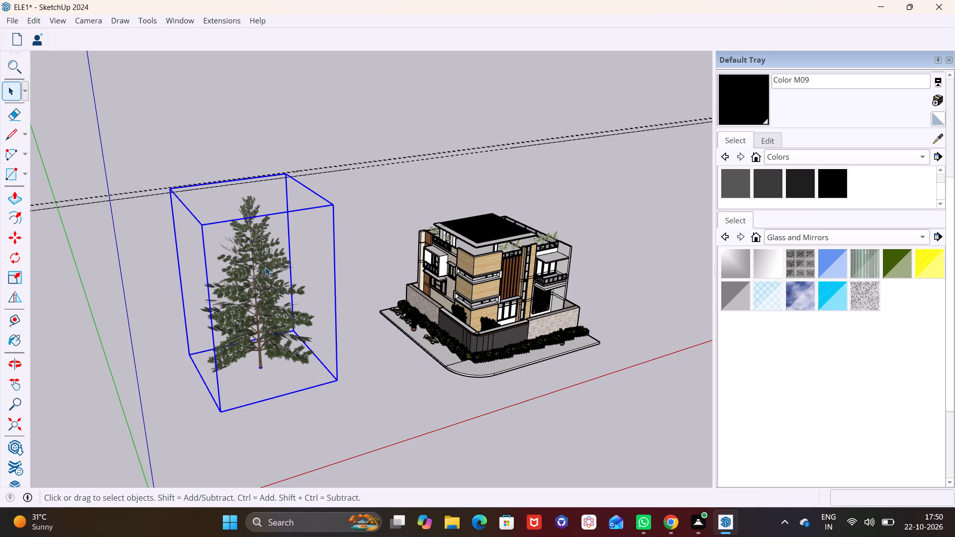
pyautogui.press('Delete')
# Browse the 3D Warehouse tree results and load the 1.1 MB round-crowned green TREE directly into the model.
pyautogui.click(182, 22)
pyautogui.click(194, 121)
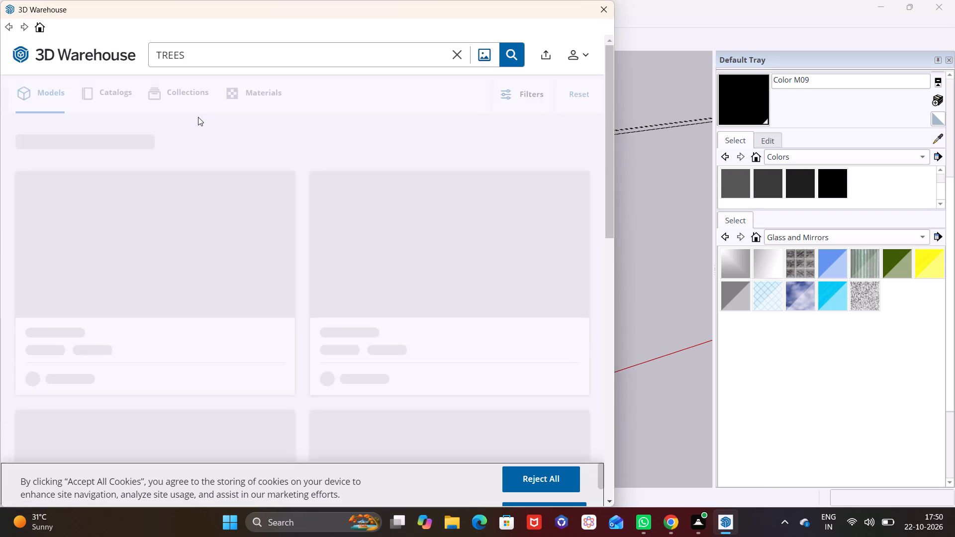
pyautogui.click(609, 500)
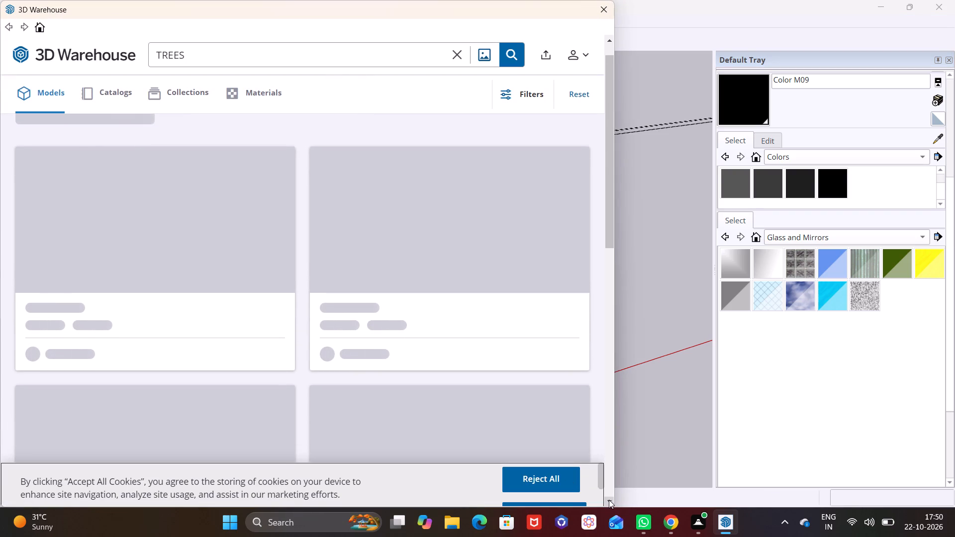
pyautogui.click(609, 500)
pyautogui.click(609, 500)
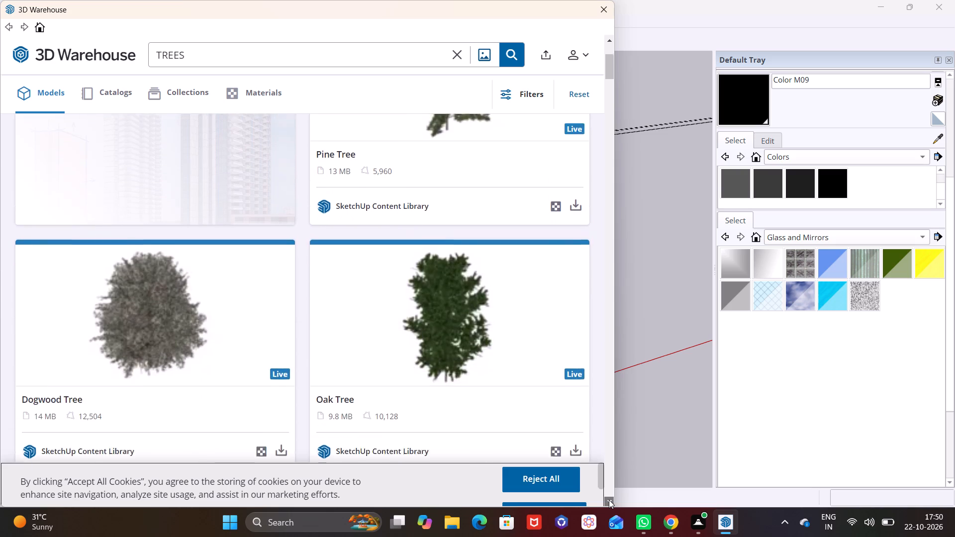
pyautogui.click(609, 500)
pyautogui.click(609, 500)
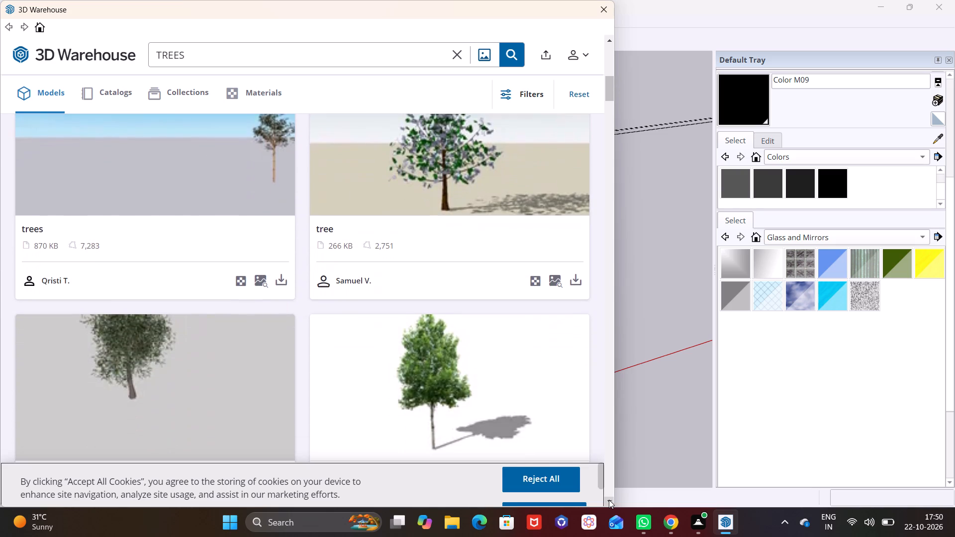
pyautogui.click(609, 500)
pyautogui.click(609, 500)
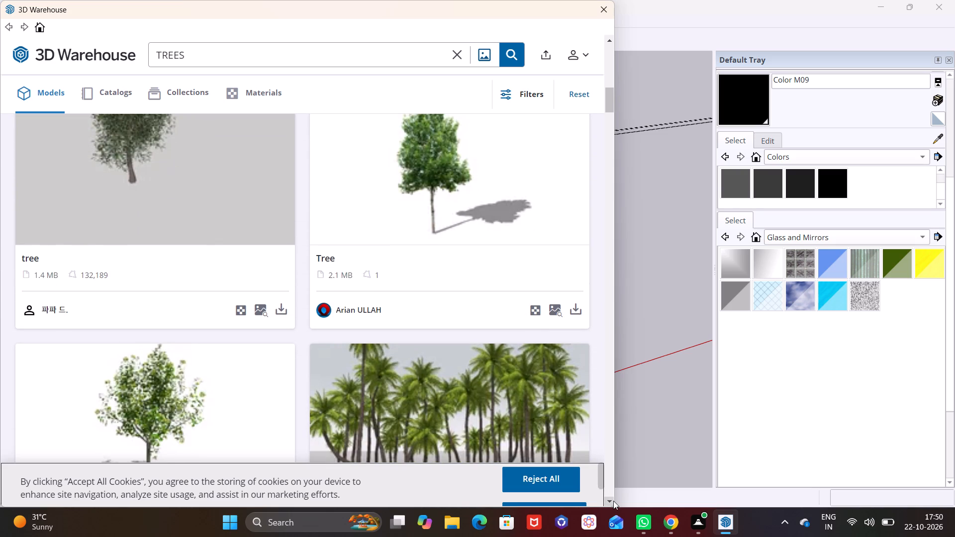
pyautogui.click(613, 501)
pyautogui.click(613, 501)
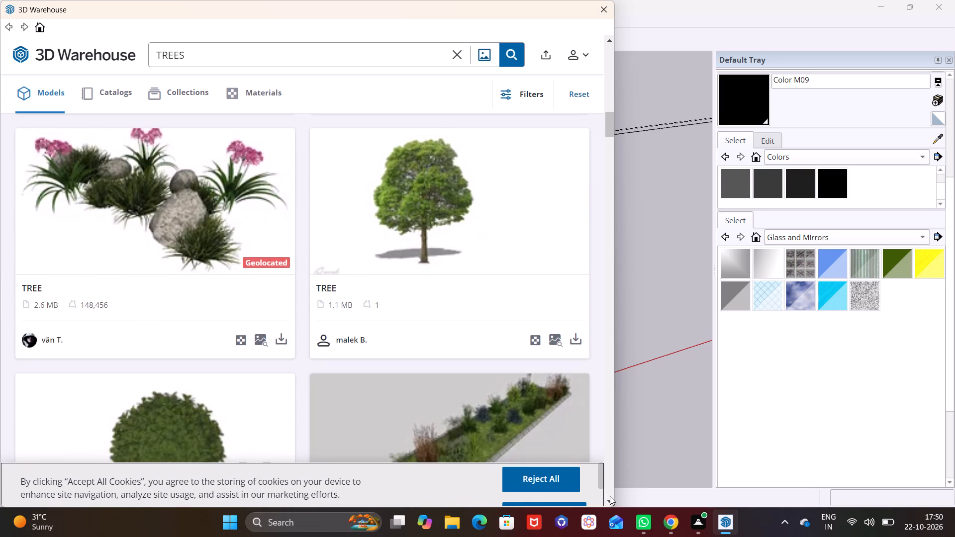
pyautogui.click(573, 337)
pyautogui.click(252, 270)
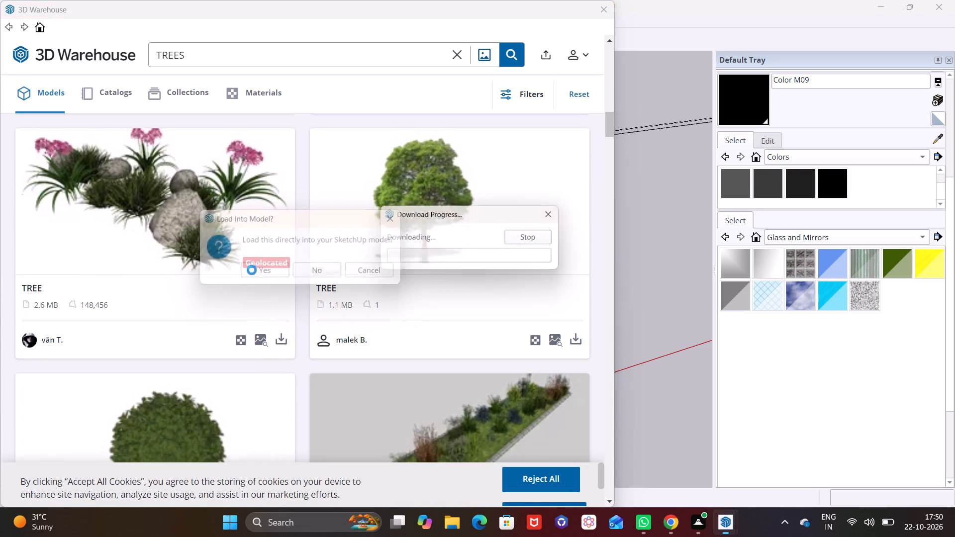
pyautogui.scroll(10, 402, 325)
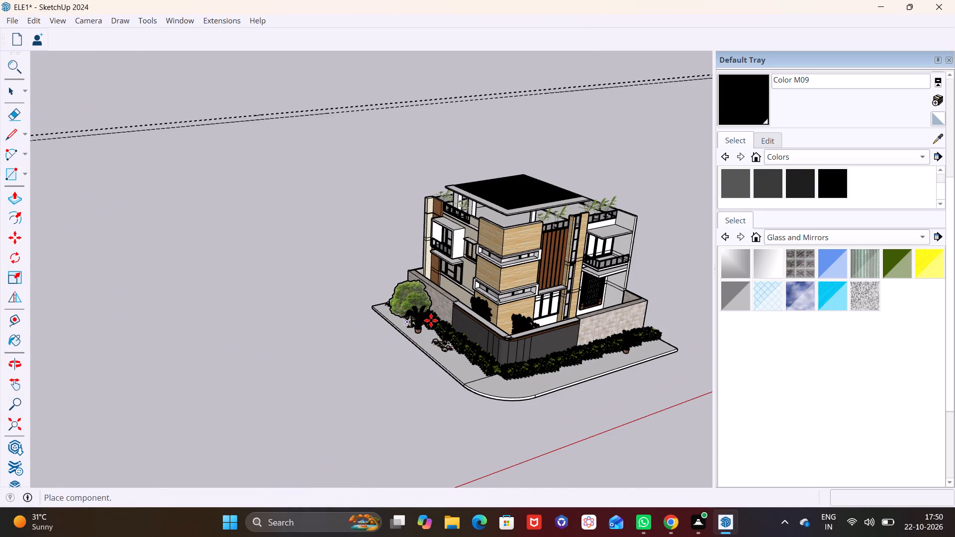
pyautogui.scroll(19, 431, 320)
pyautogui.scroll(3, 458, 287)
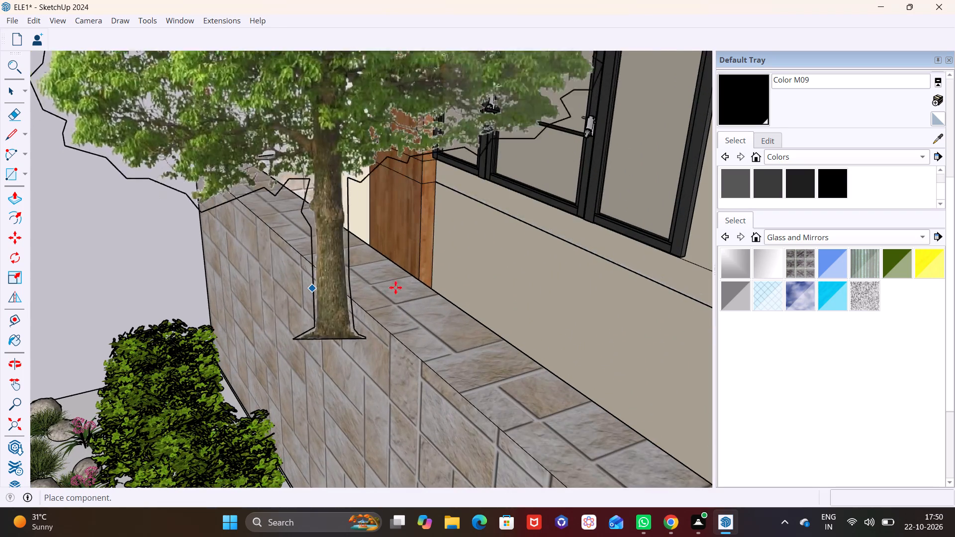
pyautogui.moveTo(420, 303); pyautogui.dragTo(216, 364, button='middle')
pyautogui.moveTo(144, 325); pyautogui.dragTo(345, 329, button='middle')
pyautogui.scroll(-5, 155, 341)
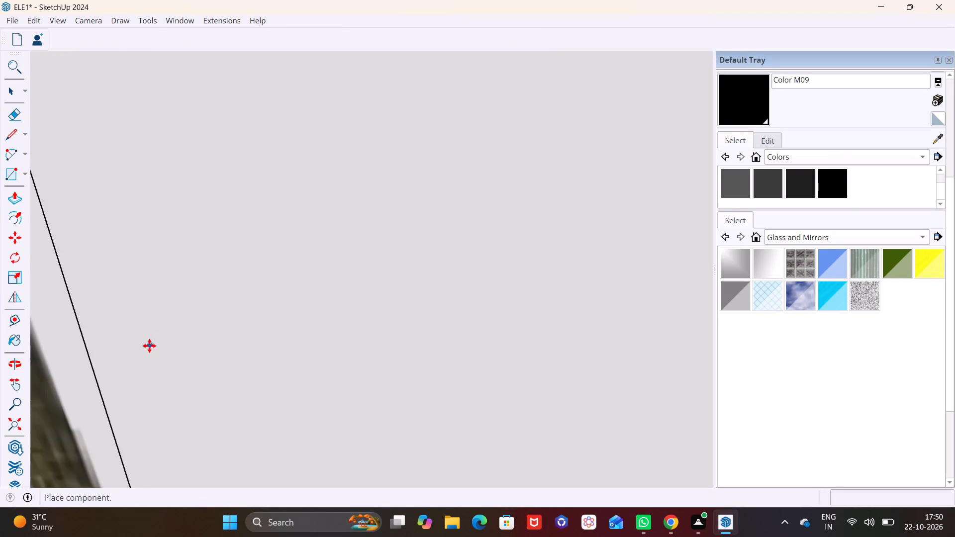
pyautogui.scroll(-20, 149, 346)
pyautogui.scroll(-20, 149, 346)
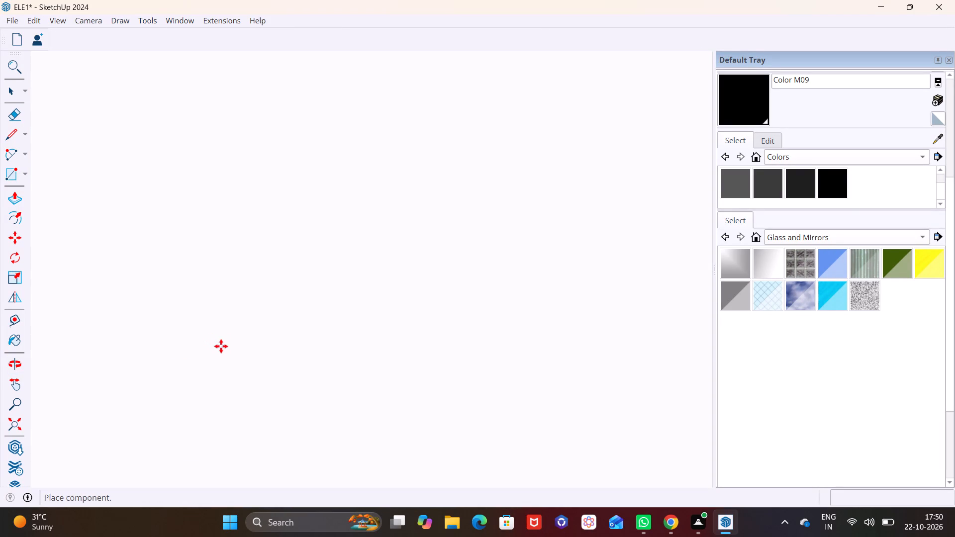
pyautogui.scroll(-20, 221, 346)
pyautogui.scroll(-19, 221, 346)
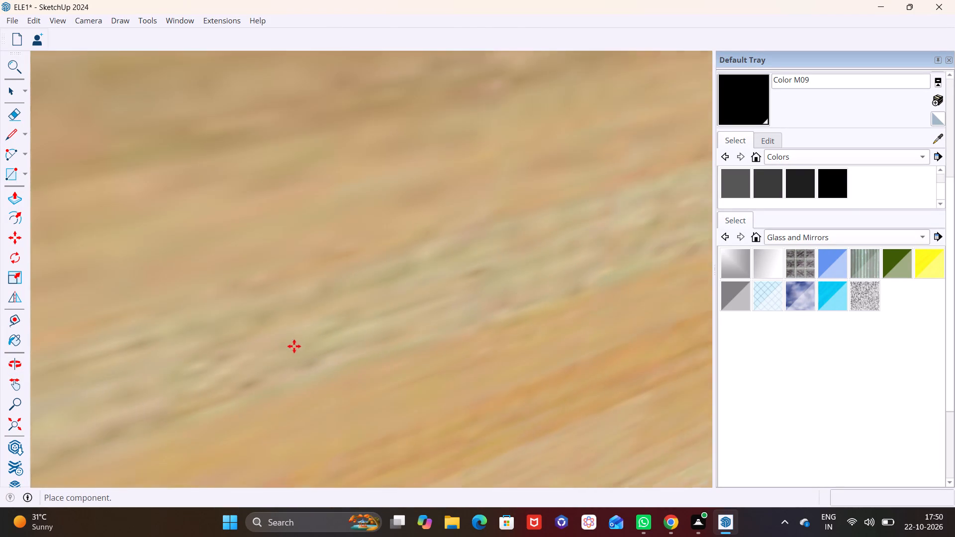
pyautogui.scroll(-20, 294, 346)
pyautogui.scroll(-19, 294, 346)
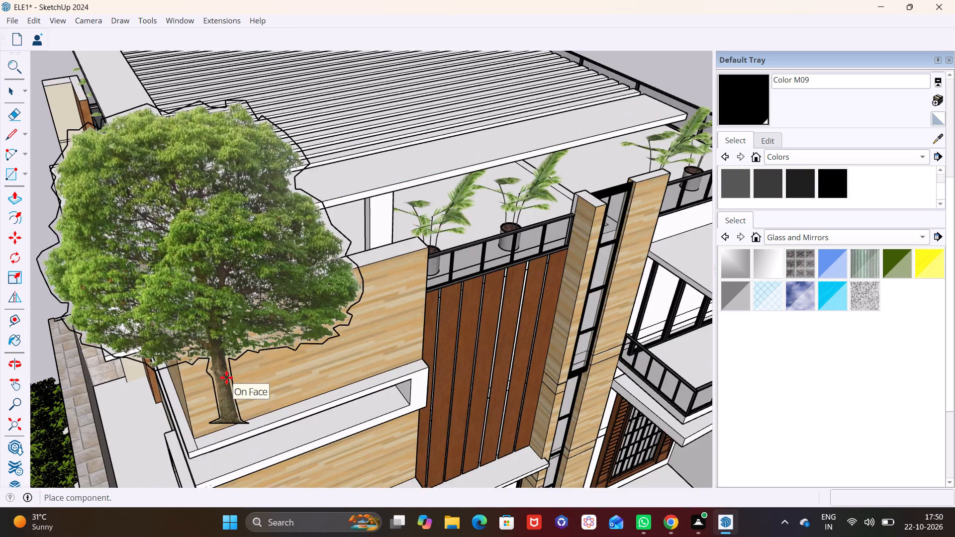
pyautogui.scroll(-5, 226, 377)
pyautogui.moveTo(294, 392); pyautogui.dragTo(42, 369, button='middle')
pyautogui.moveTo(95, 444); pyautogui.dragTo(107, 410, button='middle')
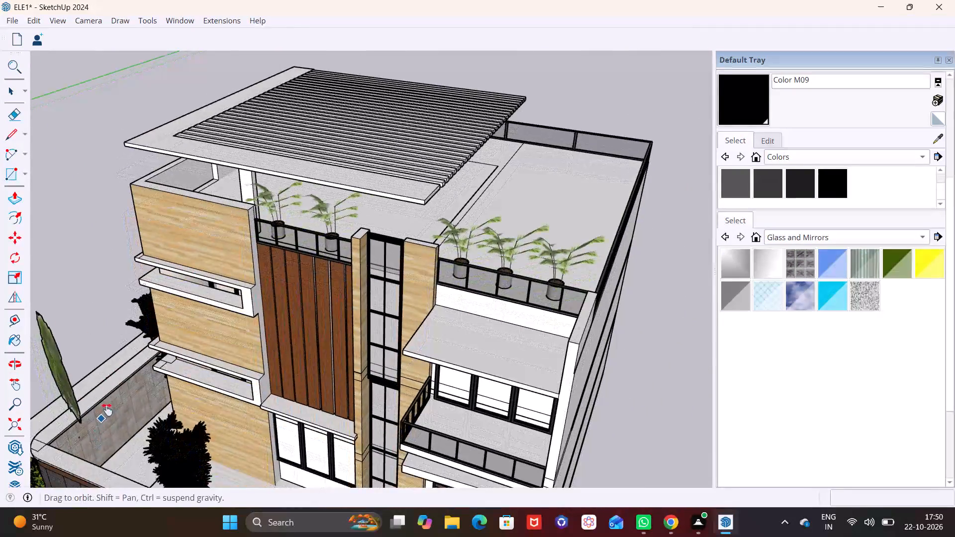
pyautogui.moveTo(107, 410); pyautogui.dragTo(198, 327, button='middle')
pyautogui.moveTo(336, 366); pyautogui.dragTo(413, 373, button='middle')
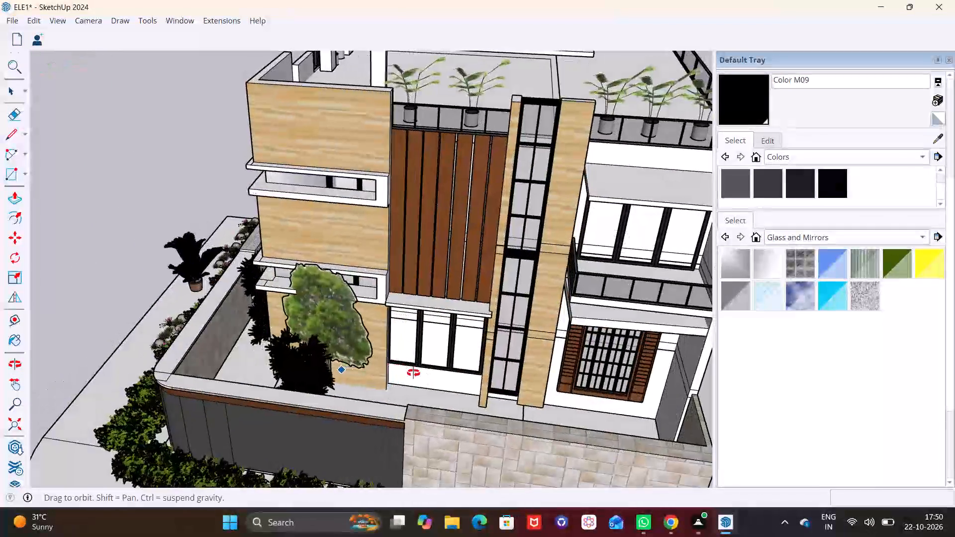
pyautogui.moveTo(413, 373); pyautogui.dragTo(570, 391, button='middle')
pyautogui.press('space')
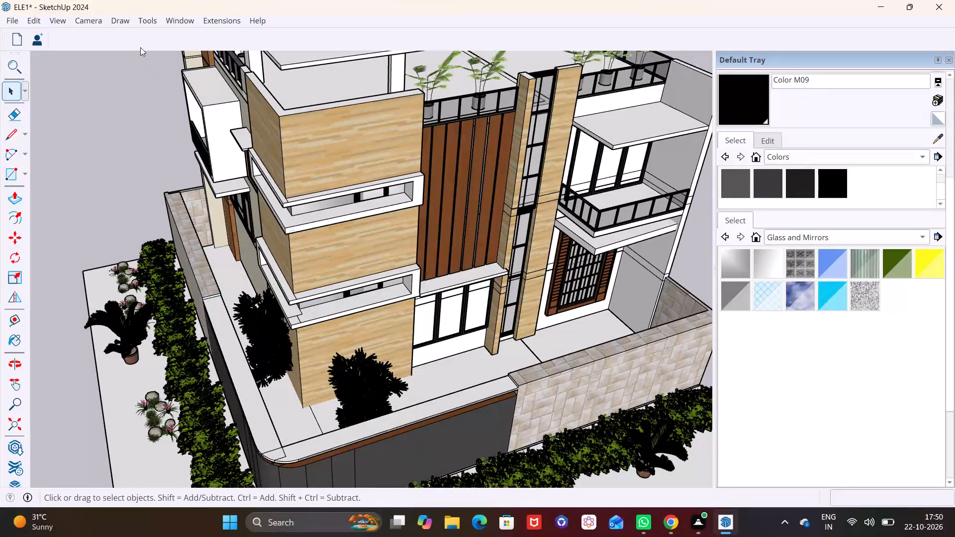
# Reopen the 3D Warehouse TREES results and load the 2.2 MB slender-trunked tree directly into the model.
pyautogui.click(192, 22)
pyautogui.click(194, 121)
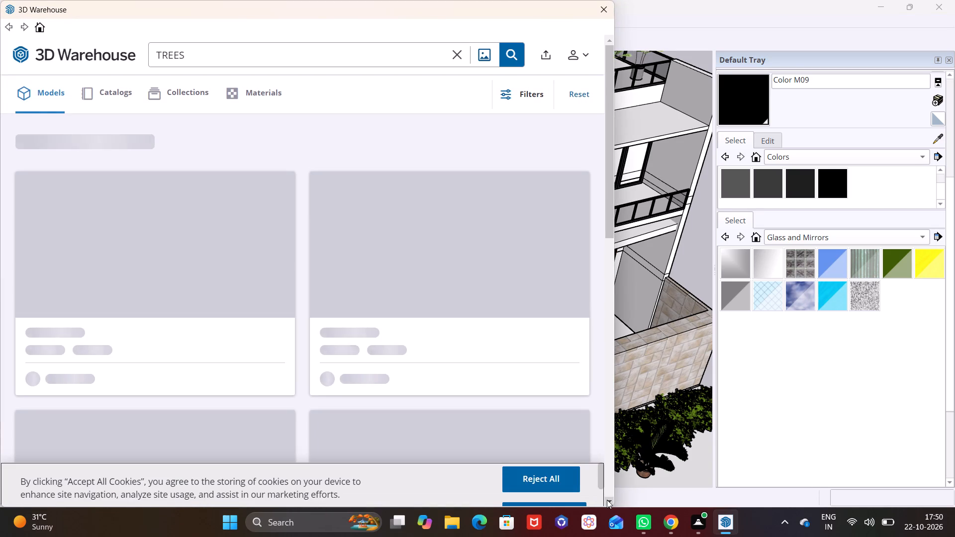
pyautogui.doubleClick(607, 500)
pyautogui.click(607, 500)
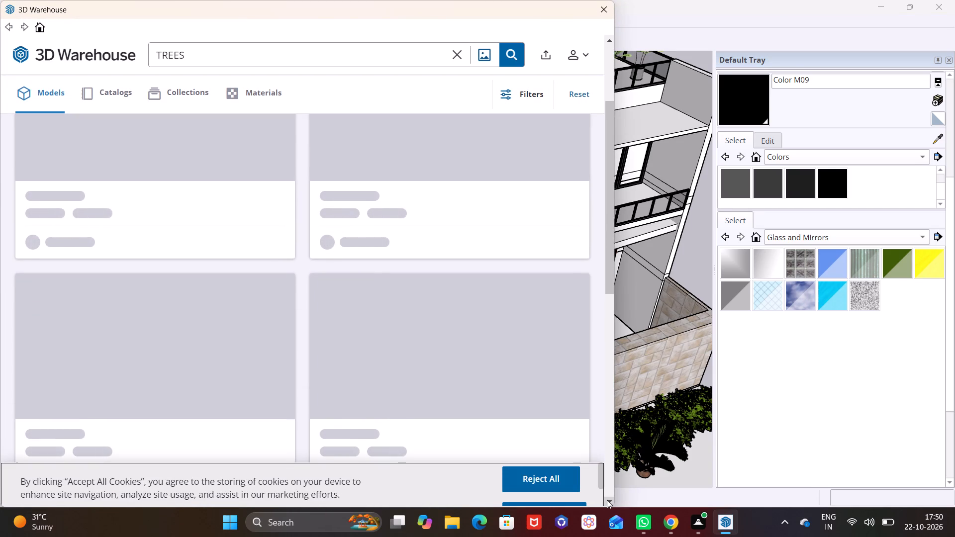
pyautogui.click(607, 500)
pyautogui.click(607, 500)
pyautogui.click(607, 500)
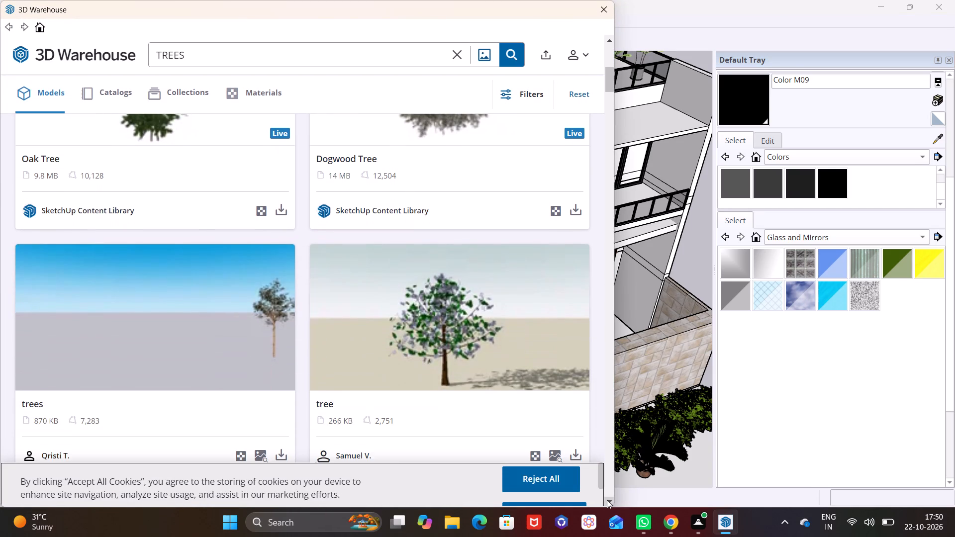
pyautogui.click(607, 500)
pyautogui.click(607, 500)
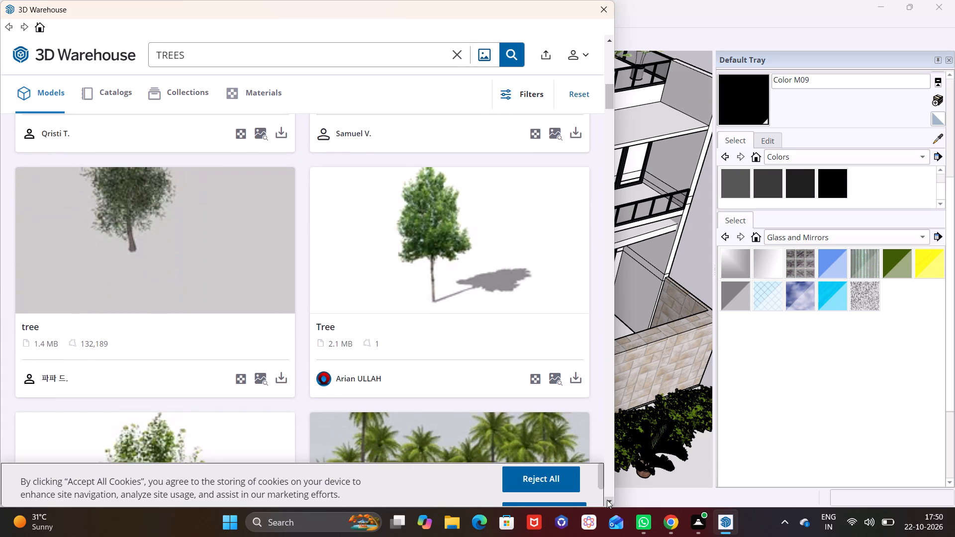
pyautogui.click(607, 500)
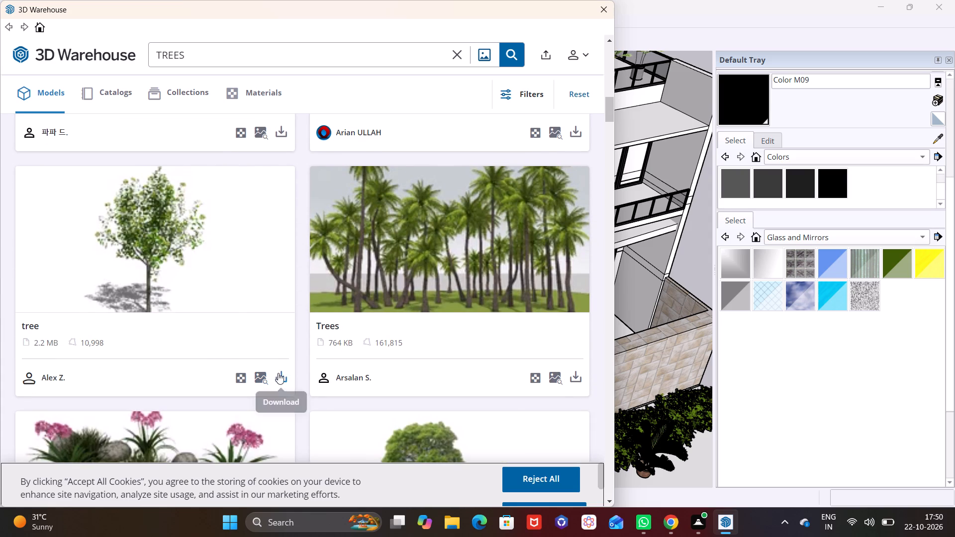
pyautogui.click(281, 373)
pyautogui.click(270, 268)
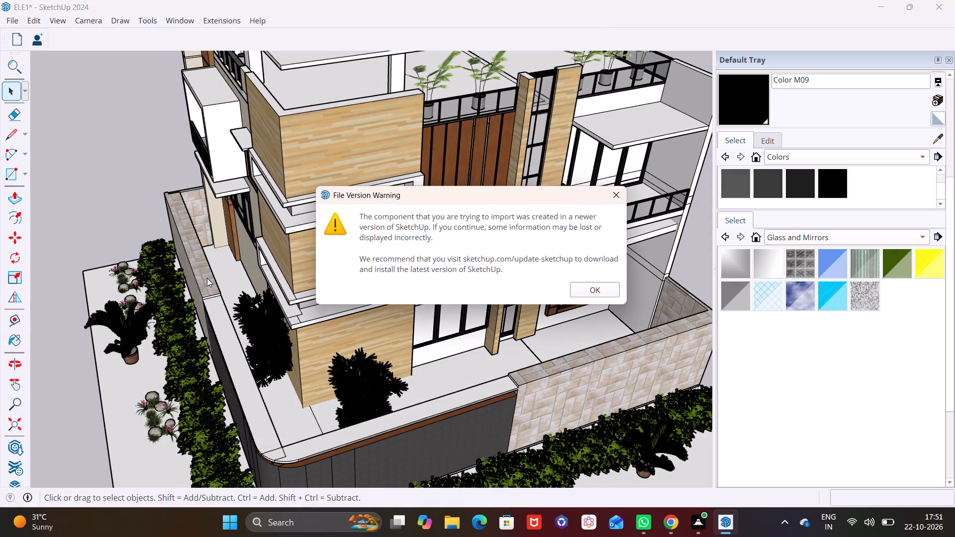
pyautogui.click(579, 290)
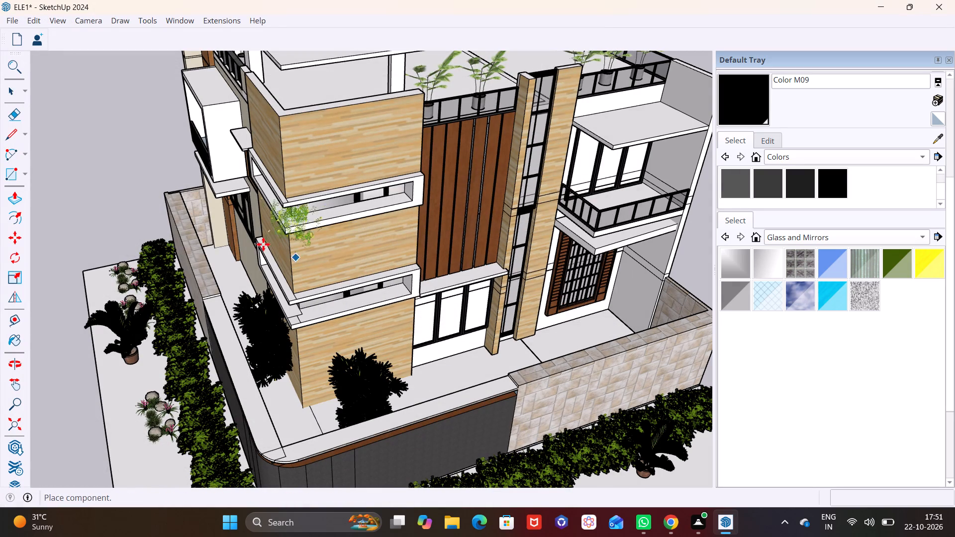
# Place the loaded tree on the narrow side passage between the stone boundary wall and the house.
pyautogui.scroll(14, 245, 256)
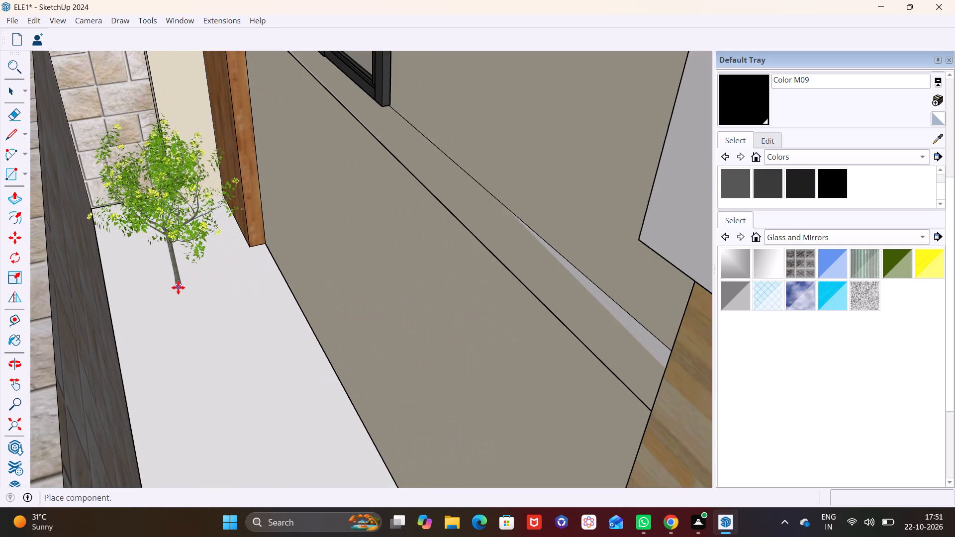
pyautogui.click(178, 287)
# Scale the new tree up uniformly from a top corner of its bounding box.
pyautogui.moveTo(157, 263); pyautogui.dragTo(211, 210, button='middle')
pyautogui.moveTo(214, 241); pyautogui.dragTo(60, 281, button='middle')
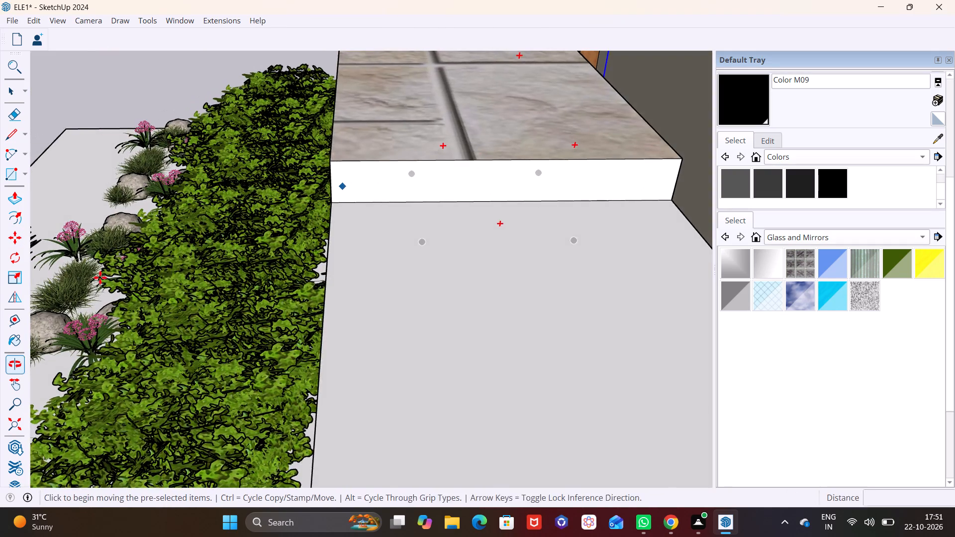
pyautogui.scroll(-8, 283, 255)
pyautogui.keyDown('shift'); pyautogui.moveTo(346, 258); pyautogui.dragTo(202, 265, button='middle'); pyautogui.keyUp('shift')
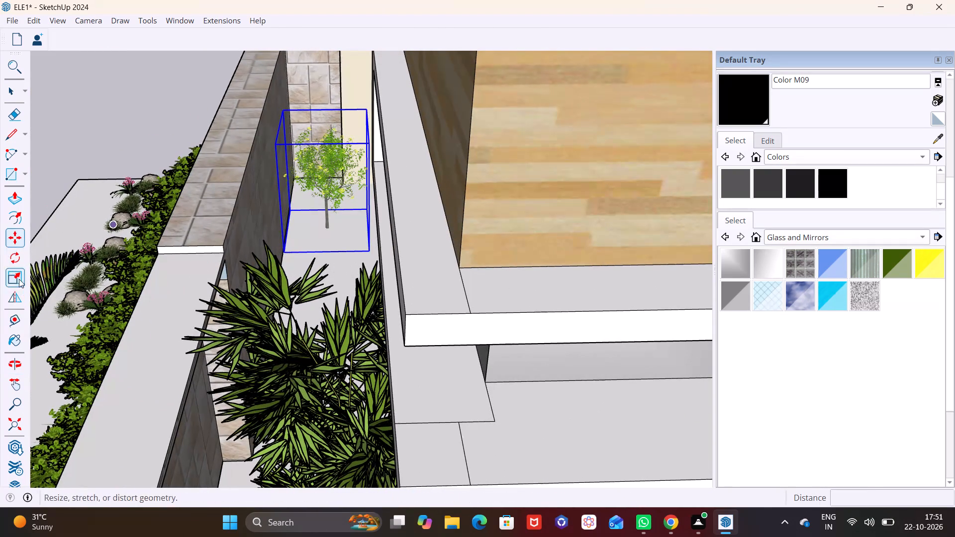
pyautogui.click(18, 277)
pyautogui.click(277, 142)
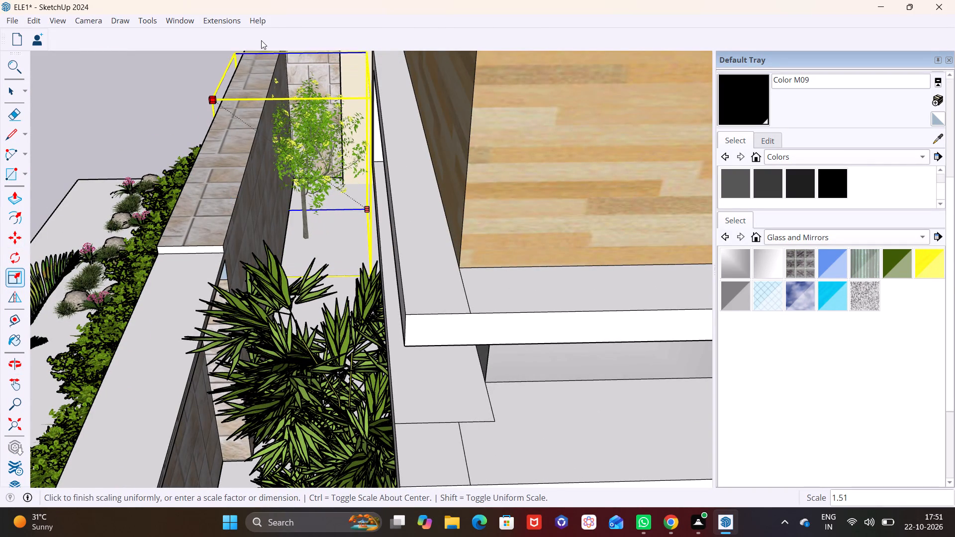
pyautogui.click(175, 58)
# Move the enlarged tree away from the stone boundary wall, towards the house side of the passage.
pyautogui.scroll(-2, 275, 210)
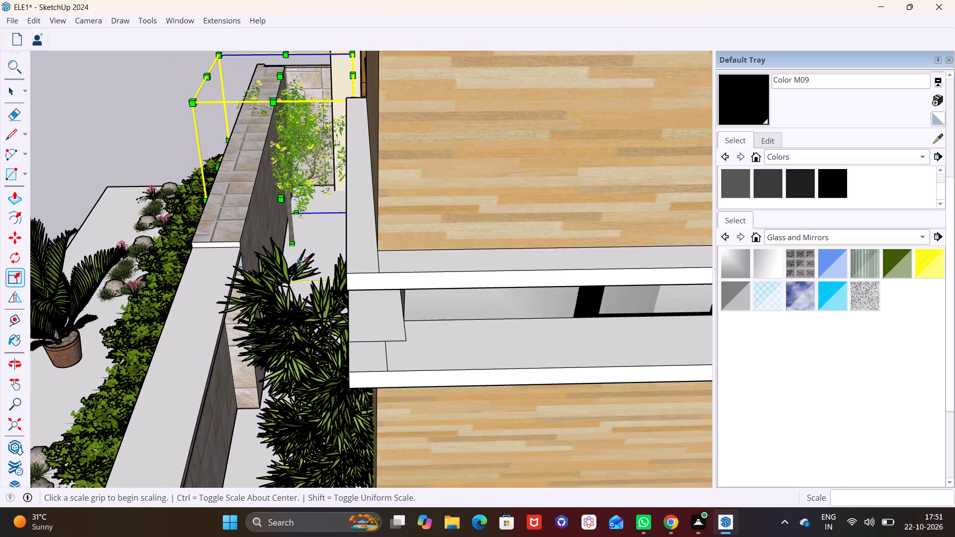
pyautogui.moveTo(292, 294); pyautogui.dragTo(293, 333, button='middle')
pyautogui.scroll(-1, 292, 333)
pyautogui.moveTo(286, 265); pyautogui.dragTo(423, 221, button='middle')
pyautogui.moveTo(323, 199); pyautogui.dragTo(317, 307, button='middle')
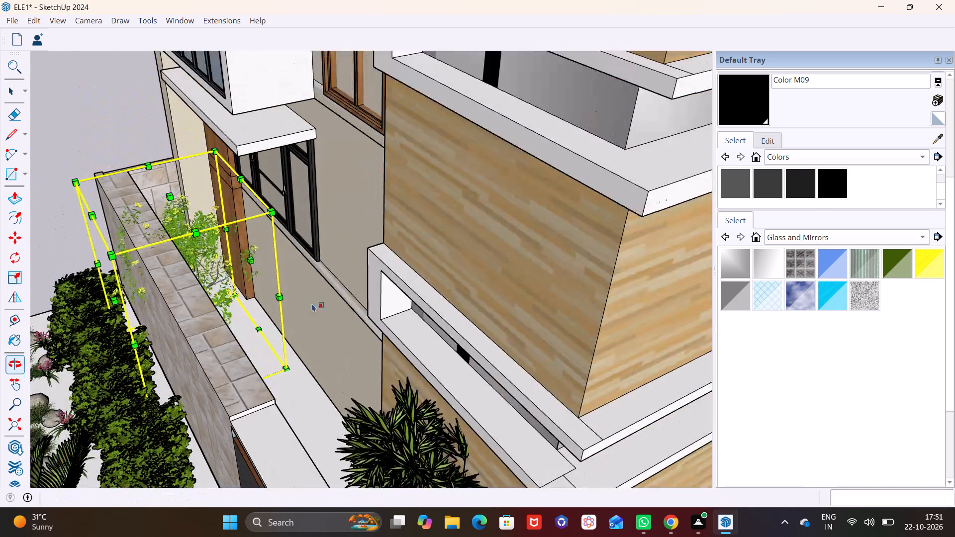
pyautogui.moveTo(253, 283); pyautogui.dragTo(178, 276, button='middle')
pyautogui.press('m')
pyautogui.click(241, 269)
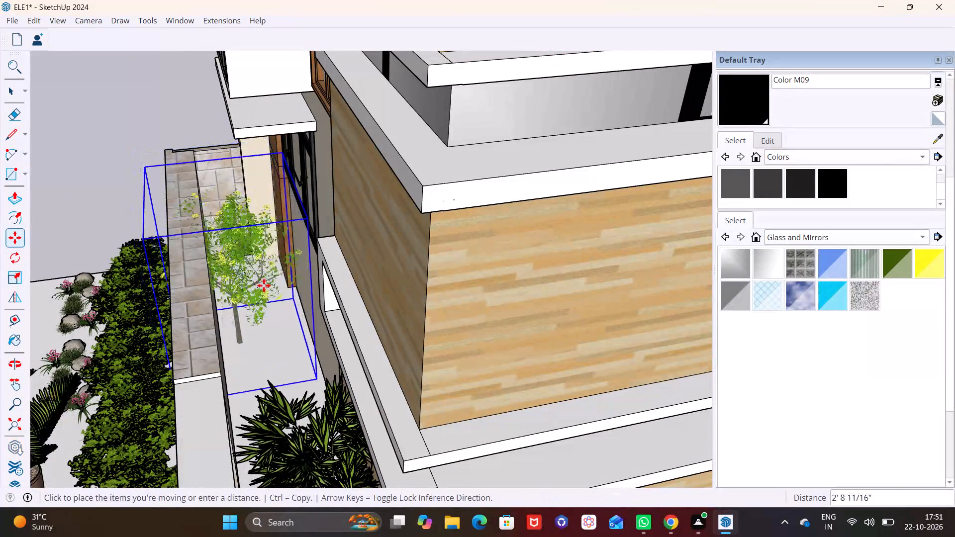
pyautogui.click(278, 278)
pyautogui.press('space')
pyautogui.click(271, 349)
# Enlarge the side-passage tree uniformly a second time so it rises well above the boundary wall.
pyautogui.moveTo(272, 348); pyautogui.dragTo(266, 242, button='middle')
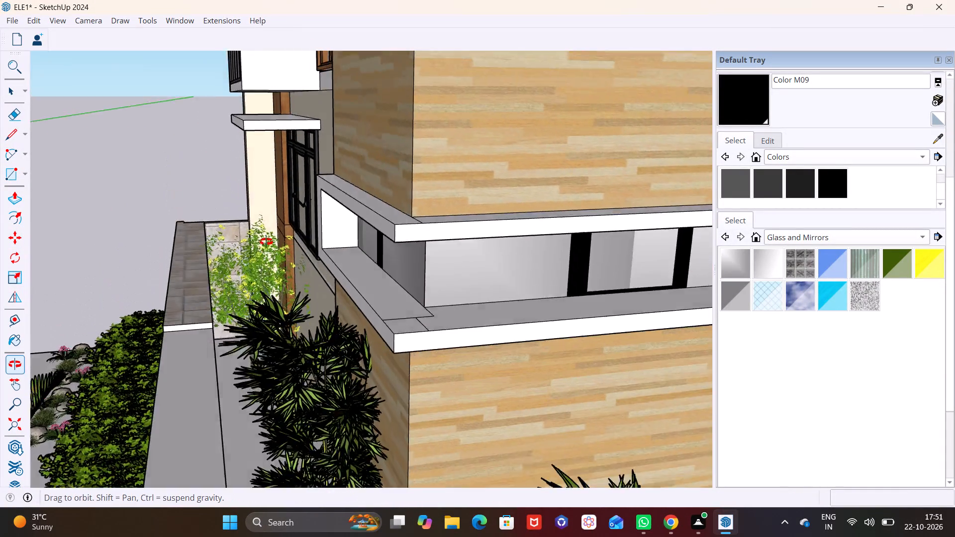
pyautogui.moveTo(266, 242); pyautogui.dragTo(267, 219, button='middle')
pyautogui.scroll(-3, 242, 269)
pyautogui.moveTo(239, 276); pyautogui.dragTo(407, 296, button='middle')
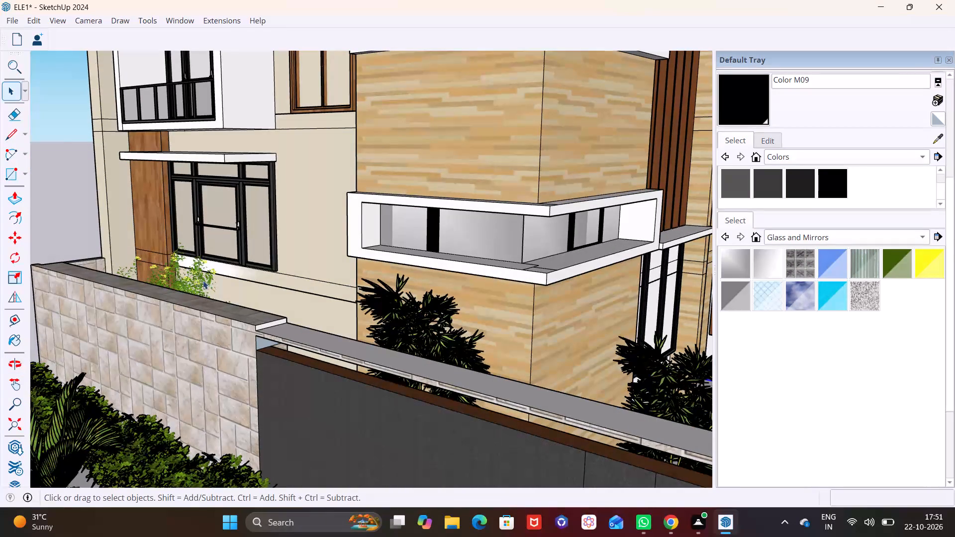
pyautogui.click(200, 281)
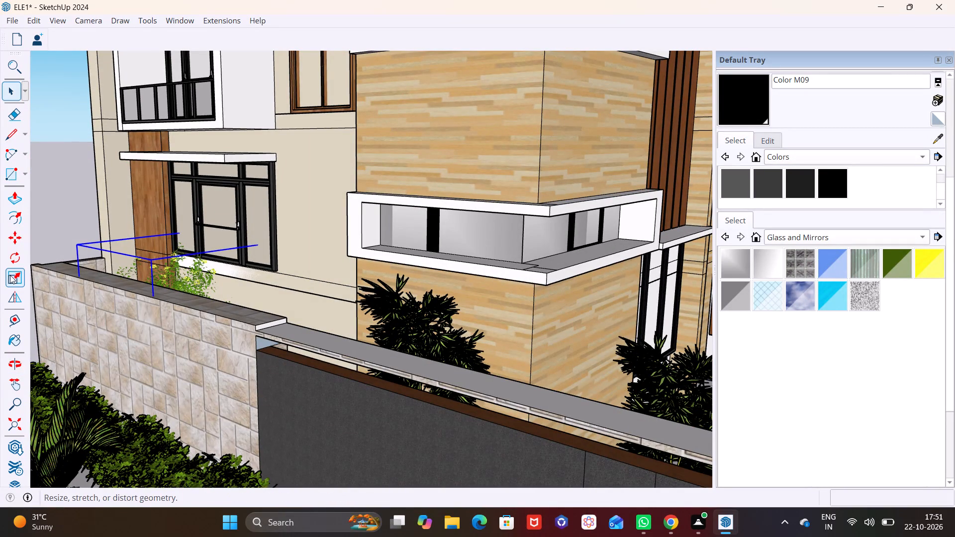
pyautogui.click(10, 275)
pyautogui.click(79, 241)
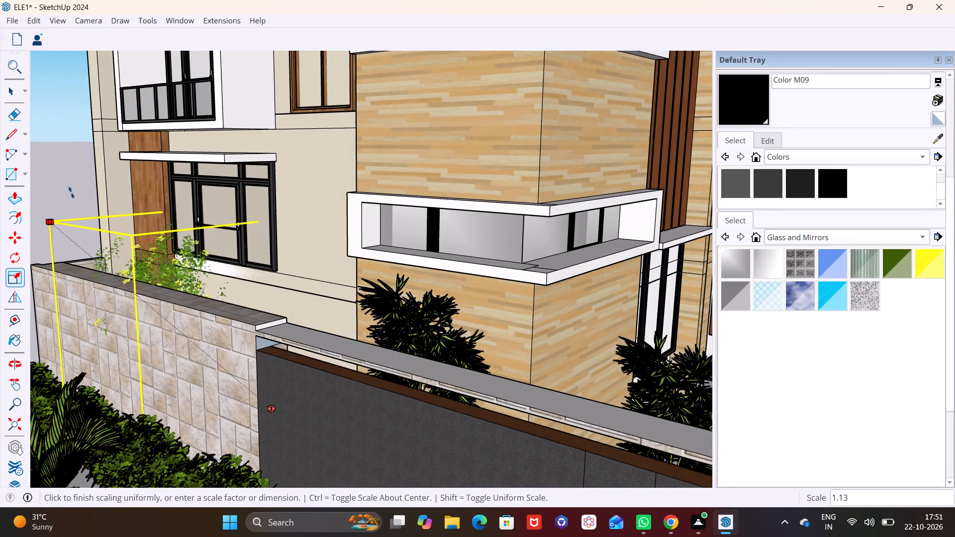
pyautogui.click(59, 102)
# Move the tree about 19' along the side passage, towards the spiky plant near the tower corner.
pyautogui.moveTo(240, 302); pyautogui.dragTo(14, 375, button='middle')
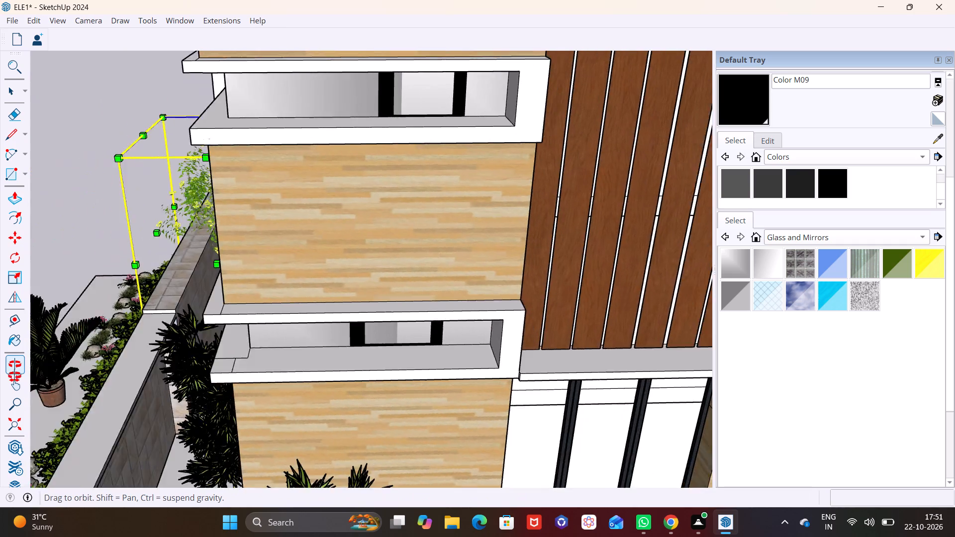
pyautogui.moveTo(14, 375); pyautogui.dragTo(109, 381, button='middle')
pyautogui.scroll(3, 184, 333)
pyautogui.press('m')
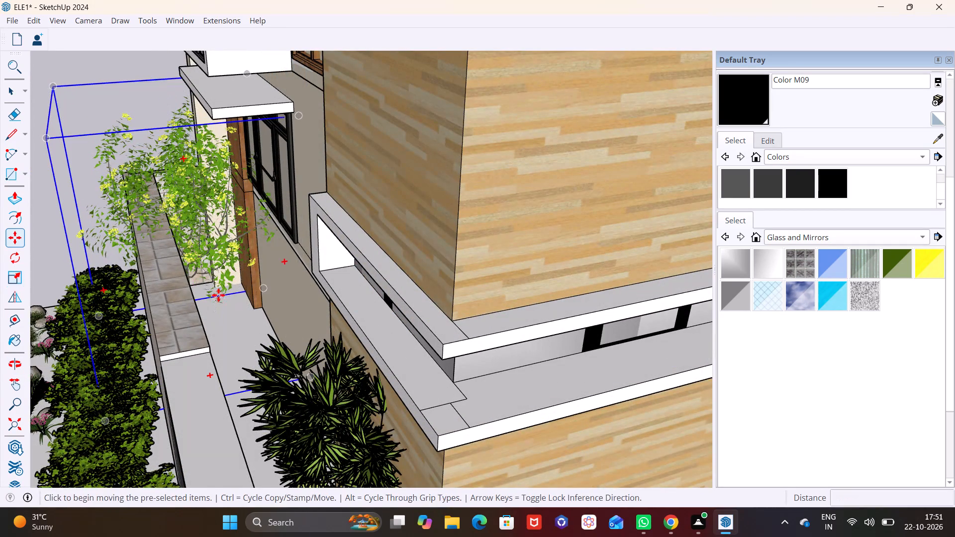
pyautogui.click(218, 295)
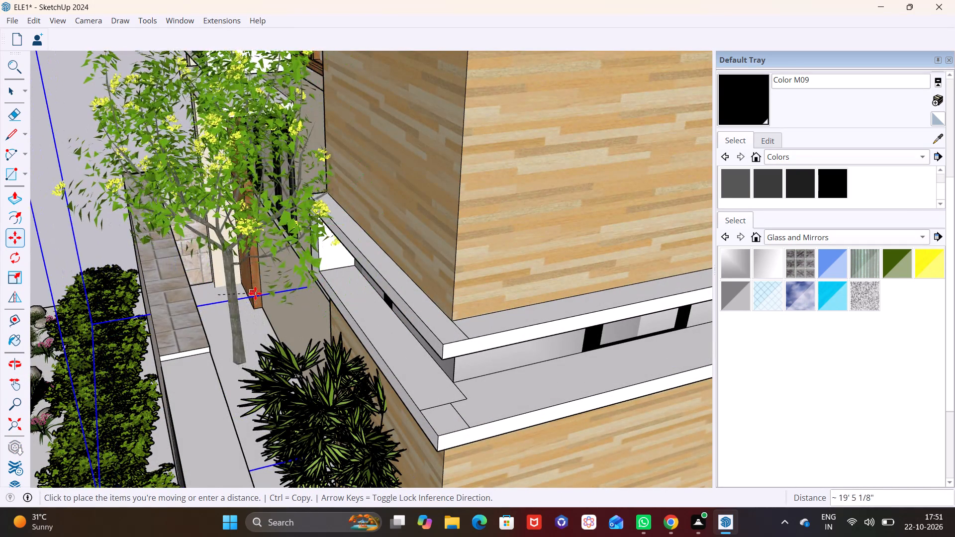
pyautogui.click(256, 297)
pyautogui.press('space')
pyautogui.click(230, 382)
# Examine the repositioned tree's size and placement against the tower and boundary wall from street level and above.
pyautogui.scroll(1, 230, 384)
pyautogui.moveTo(252, 388); pyautogui.dragTo(390, 282, button='middle')
pyautogui.scroll(-2, 322, 292)
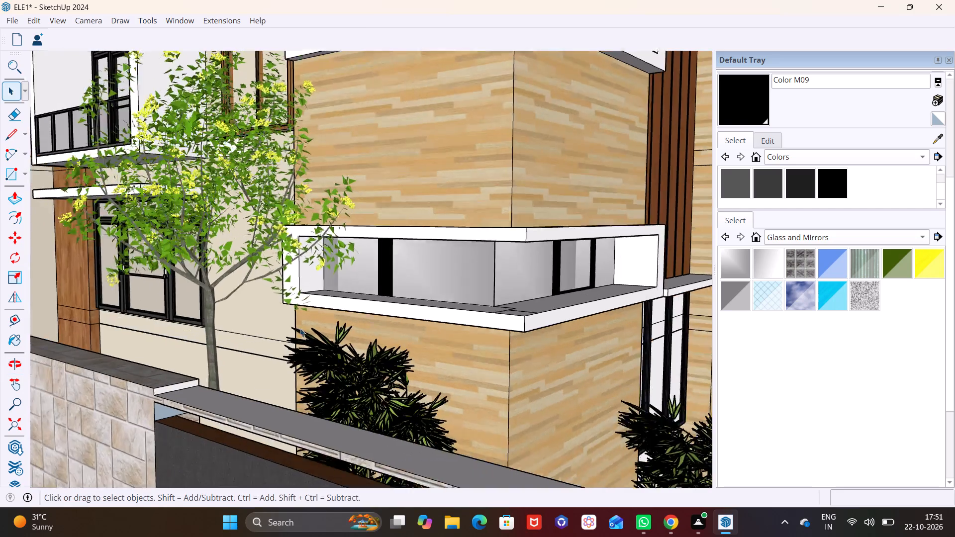
pyautogui.scroll(-4, 300, 328)
pyautogui.moveTo(185, 429); pyautogui.dragTo(0, 482, button='middle')
pyautogui.moveTo(197, 413); pyautogui.dragTo(201, 419, button='middle')
pyautogui.scroll(-1, 201, 419)
pyautogui.moveTo(181, 364); pyautogui.dragTo(175, 454, button='middle')
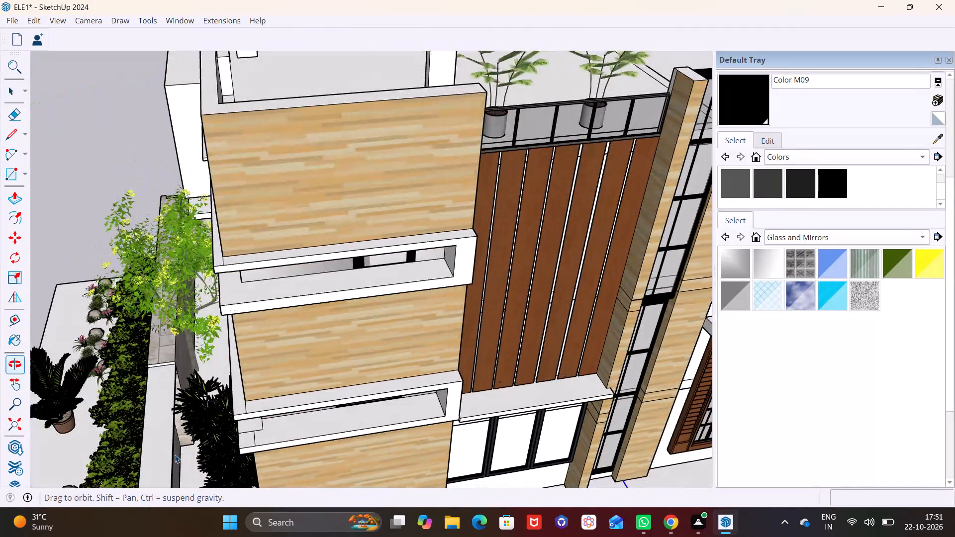
pyautogui.moveTo(175, 454); pyautogui.dragTo(180, 458, button='middle')
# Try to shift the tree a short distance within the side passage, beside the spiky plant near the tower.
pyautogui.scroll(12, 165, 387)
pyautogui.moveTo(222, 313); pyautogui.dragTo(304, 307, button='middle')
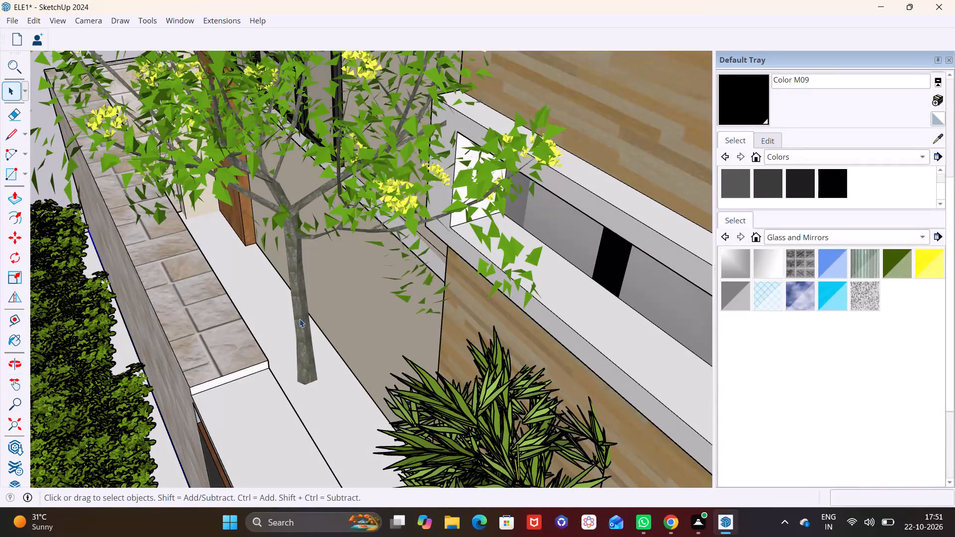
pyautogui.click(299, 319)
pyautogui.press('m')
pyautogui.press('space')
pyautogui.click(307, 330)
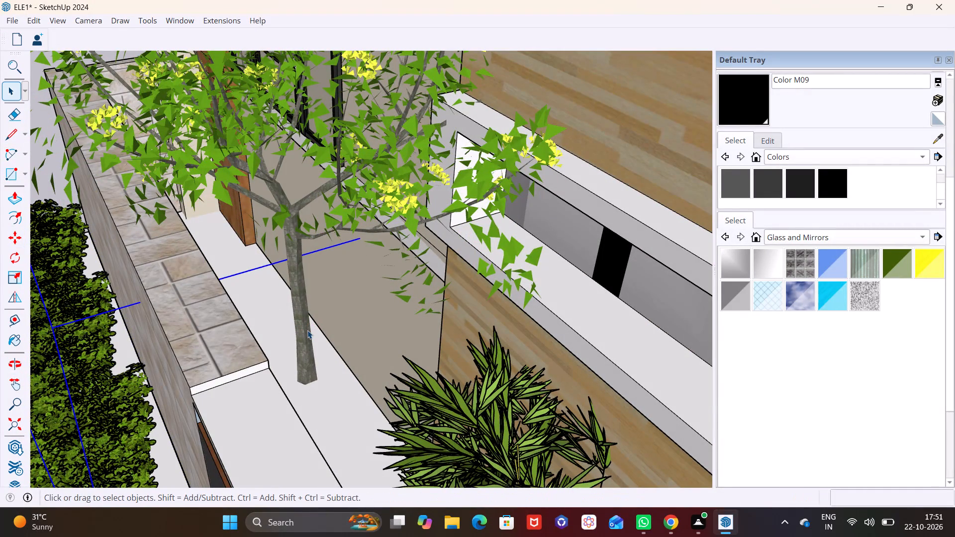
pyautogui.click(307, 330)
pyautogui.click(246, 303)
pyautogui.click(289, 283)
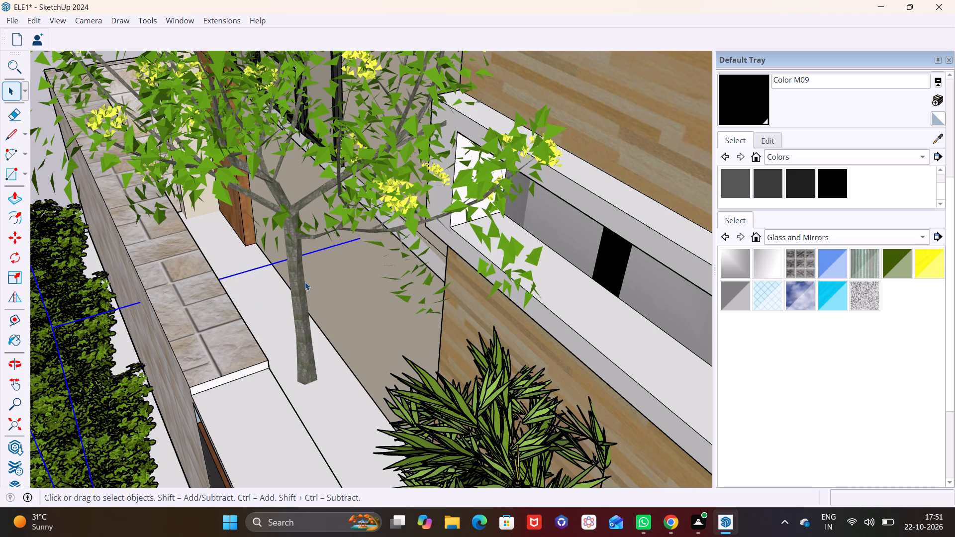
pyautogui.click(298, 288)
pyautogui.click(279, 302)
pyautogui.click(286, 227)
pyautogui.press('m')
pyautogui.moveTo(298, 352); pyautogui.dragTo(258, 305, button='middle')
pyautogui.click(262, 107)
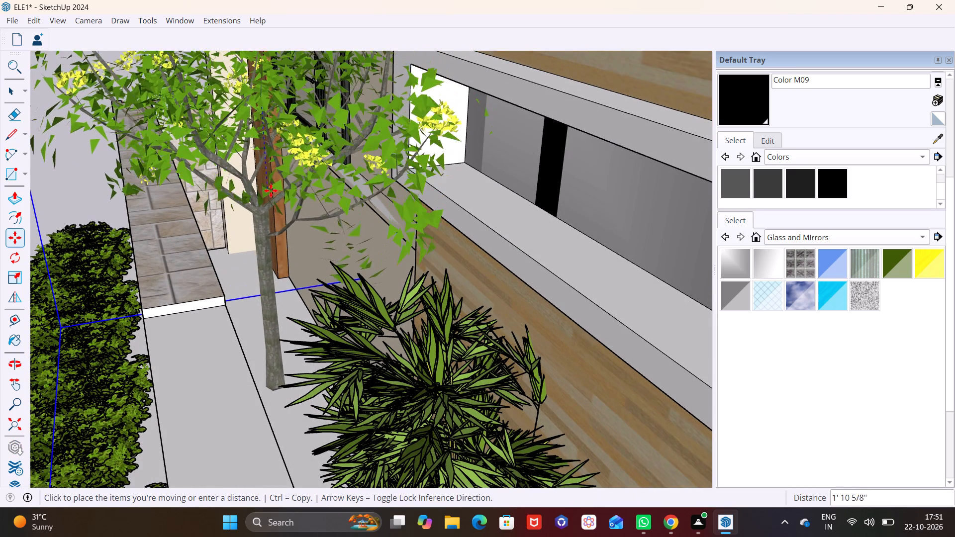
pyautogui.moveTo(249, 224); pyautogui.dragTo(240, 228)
# Undo the last two moves of the side-passage tree.
pyautogui.moveTo(288, 356); pyautogui.dragTo(390, 278, button='middle')
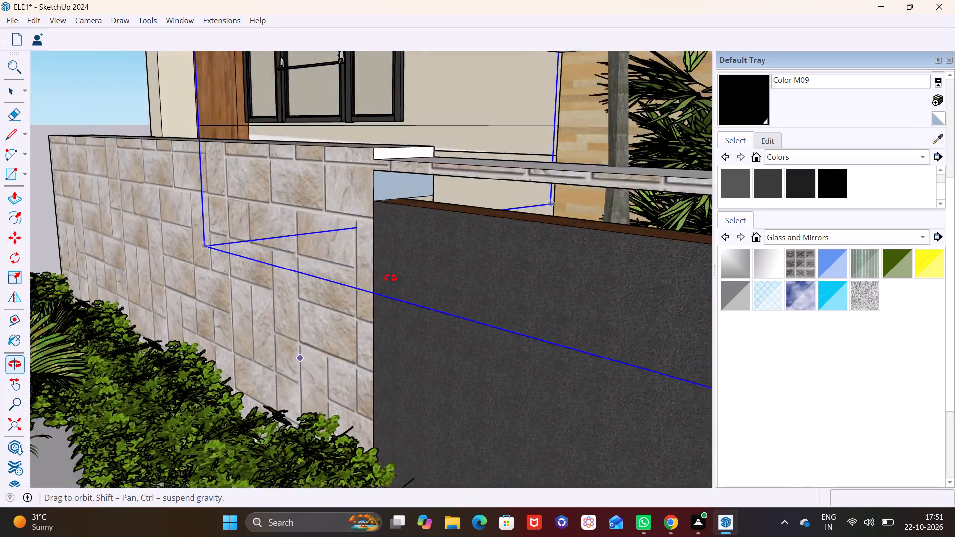
pyautogui.moveTo(390, 278); pyautogui.dragTo(273, 405, button='middle')
pyautogui.scroll(6, 258, 420)
pyautogui.moveTo(246, 453); pyautogui.dragTo(300, 455, button='middle')
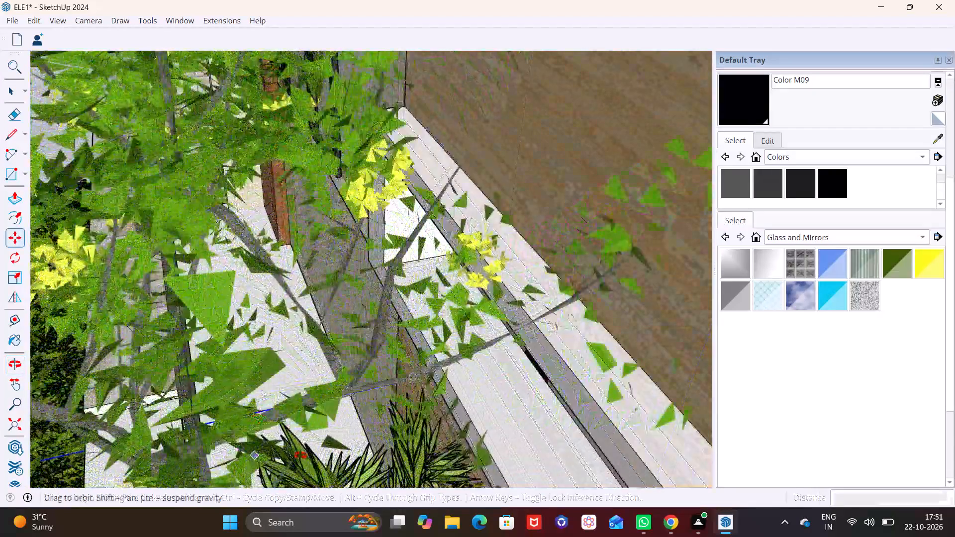
pyautogui.moveTo(300, 455); pyautogui.dragTo(595, 377, button='middle')
pyautogui.scroll(-1, 43, 460)
pyautogui.hotkey('ctrl', 'z')
pyautogui.hotkey('ctrl', 'z')
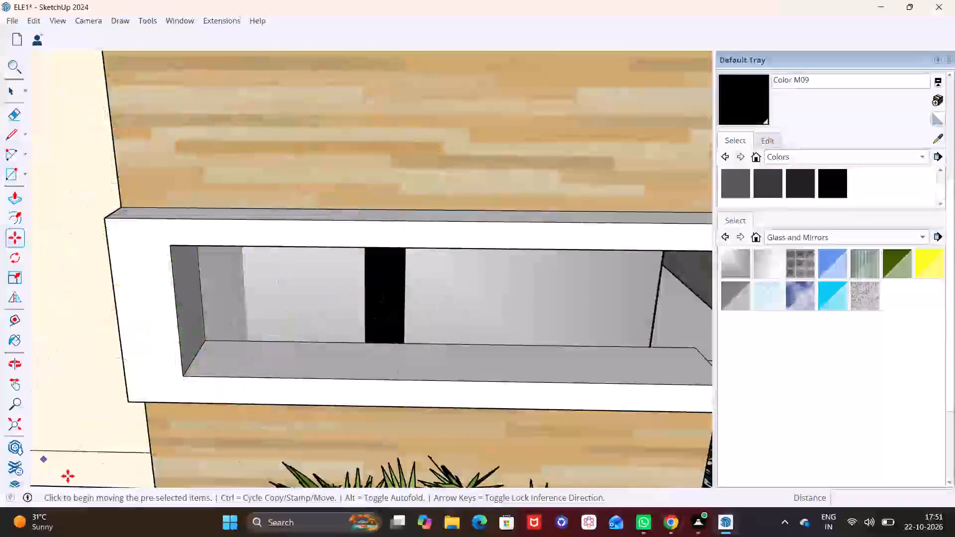
# Move the tree across the side passage, away from the stone boundary wall and closer to the house wall, and deselect it.
pyautogui.scroll(-20, 119, 433)
pyautogui.scroll(-3, 119, 433)
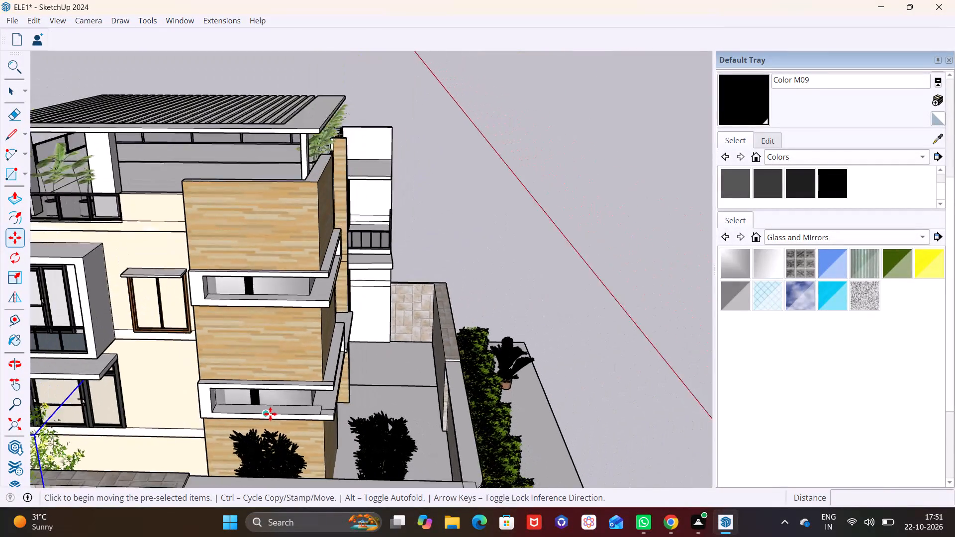
pyautogui.scroll(-3, 270, 414)
pyautogui.moveTo(293, 421); pyautogui.dragTo(159, 478, button='middle')
pyautogui.moveTo(110, 358); pyautogui.dragTo(207, 329, button='middle')
pyautogui.moveTo(370, 408); pyautogui.dragTo(253, 421, button='middle')
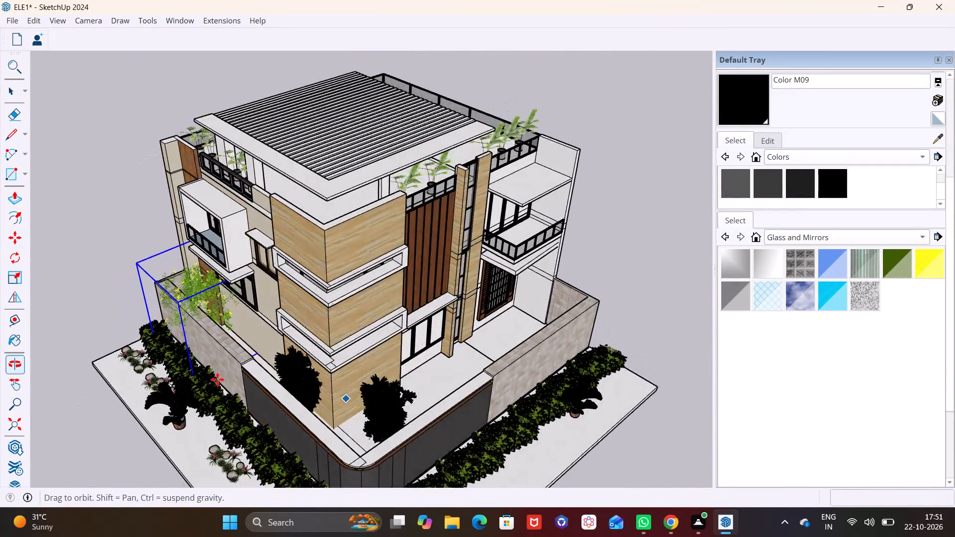
pyautogui.scroll(6, 210, 308)
pyautogui.press('space')
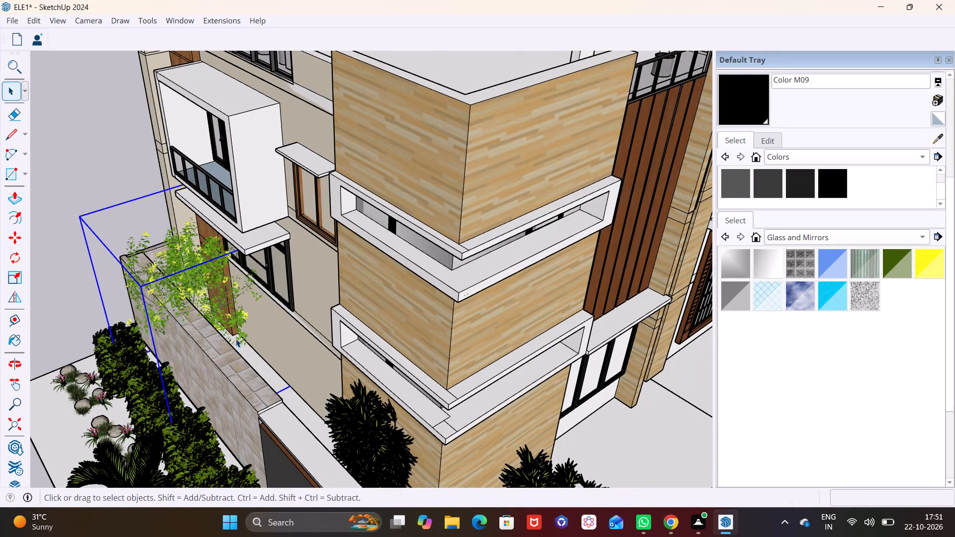
pyautogui.scroll(-4, 240, 325)
pyautogui.scroll(1, 240, 324)
pyautogui.scroll(-7, 241, 326)
pyautogui.scroll(6, 227, 329)
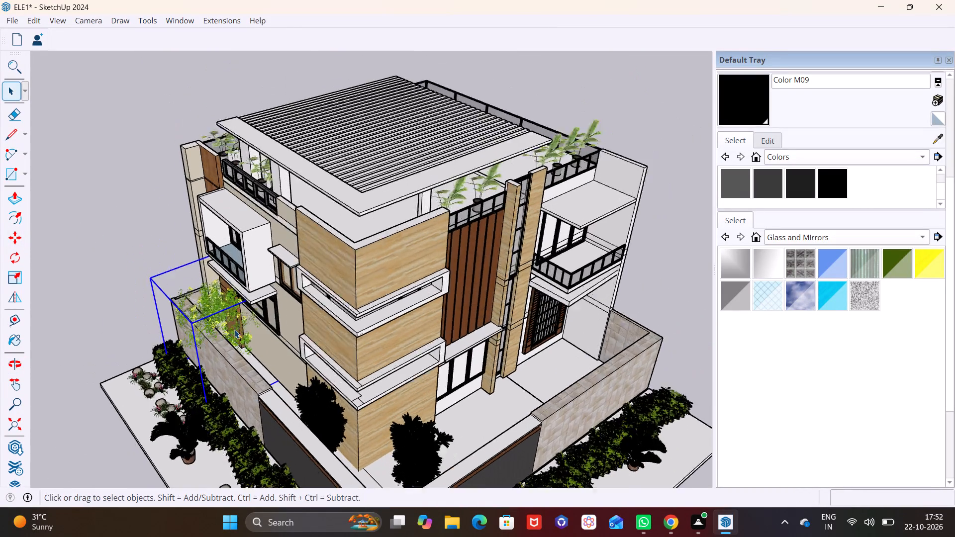
pyautogui.scroll(5, 234, 330)
pyautogui.moveTo(249, 352); pyautogui.dragTo(143, 380, button='middle')
pyautogui.scroll(-2, 146, 383)
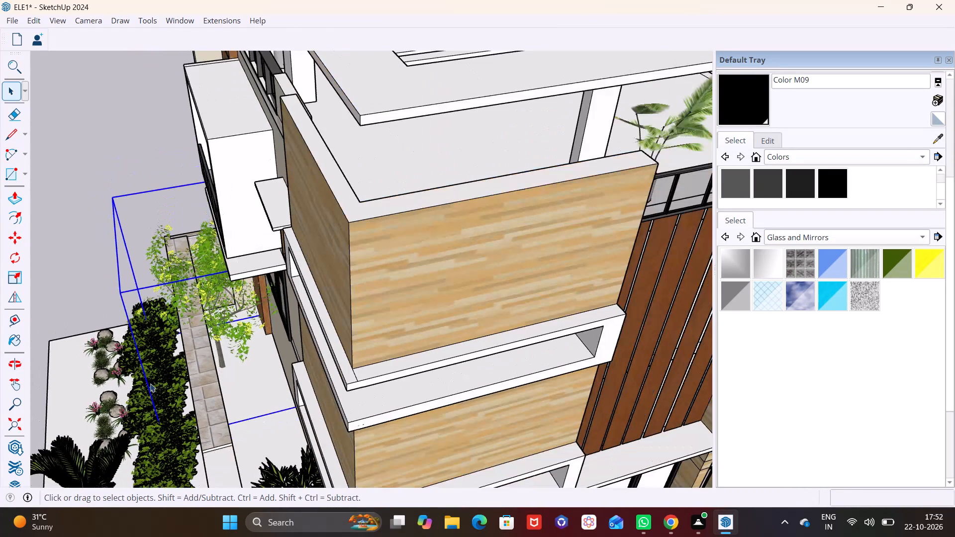
pyautogui.press('m')
pyautogui.click(253, 418)
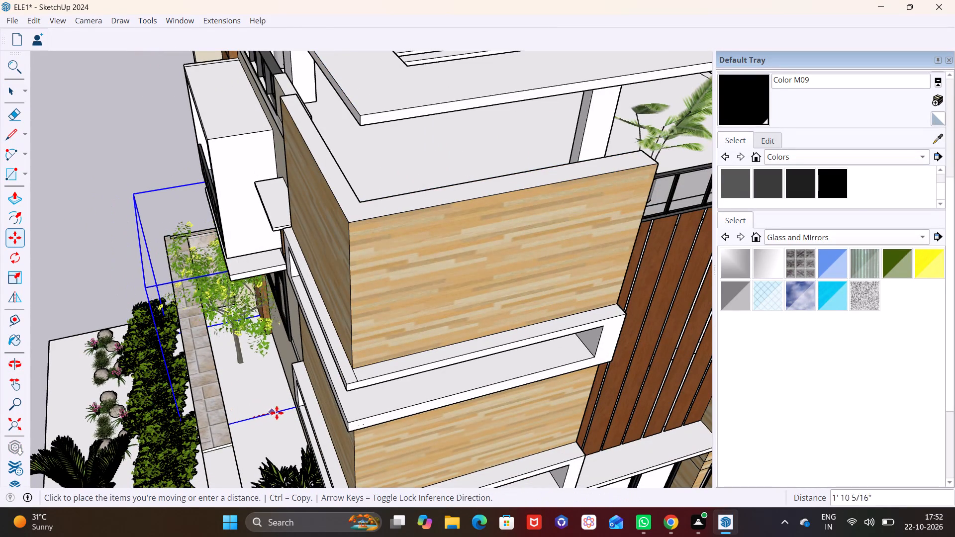
pyautogui.click(289, 408)
pyautogui.press('space')
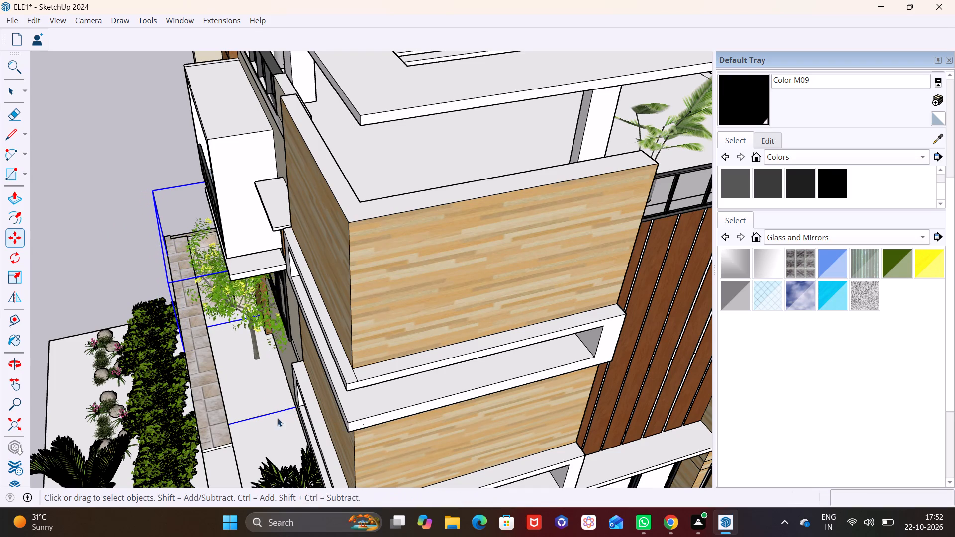
pyautogui.click(272, 426)
# Examine the tree's new placement against the house and boundary wall from street level.
pyautogui.moveTo(225, 437); pyautogui.dragTo(488, 284, button='middle')
pyautogui.scroll(-7, 145, 424)
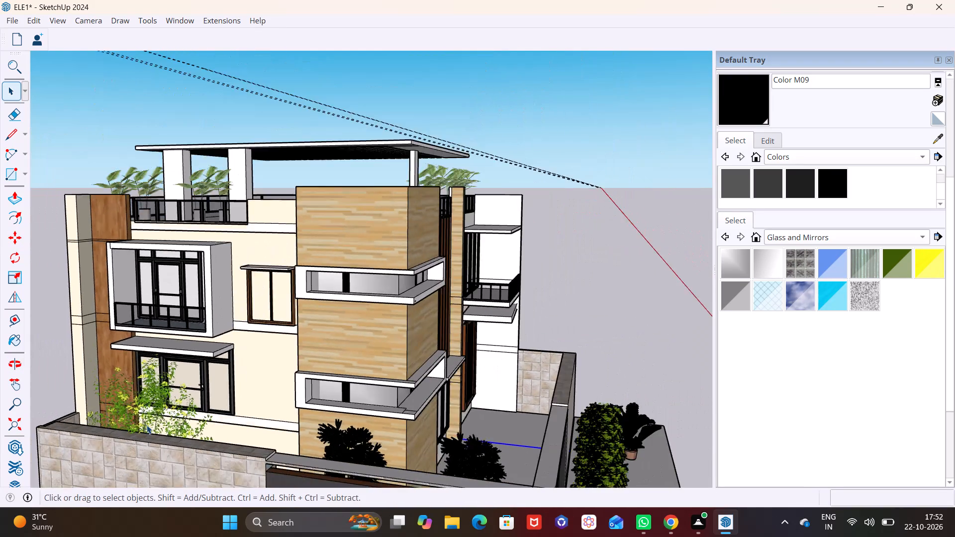
pyautogui.scroll(-6, 147, 425)
pyautogui.keyDown('shift'); pyautogui.moveTo(143, 414); pyautogui.dragTo(121, 355, button='middle'); pyautogui.keyUp('shift')
pyautogui.moveTo(207, 389); pyautogui.dragTo(283, 361, button='middle')
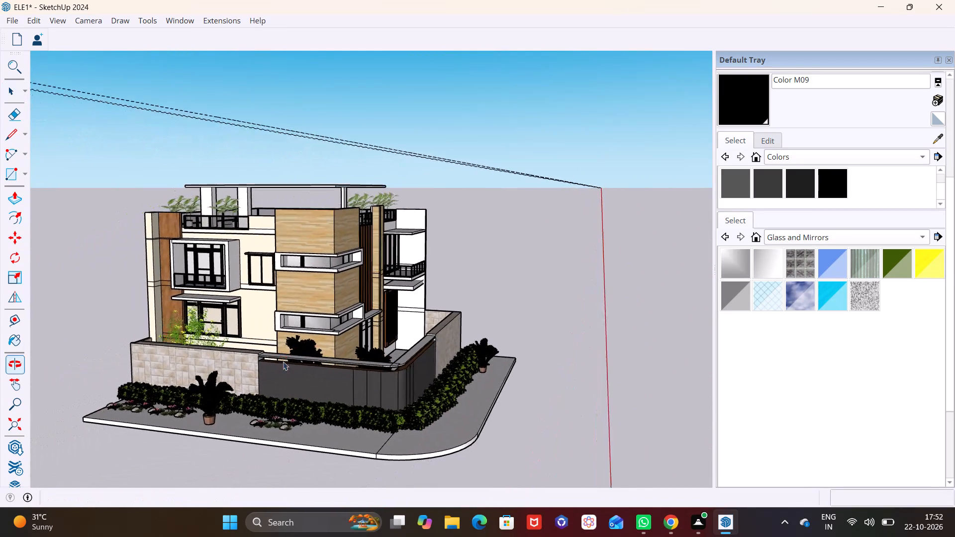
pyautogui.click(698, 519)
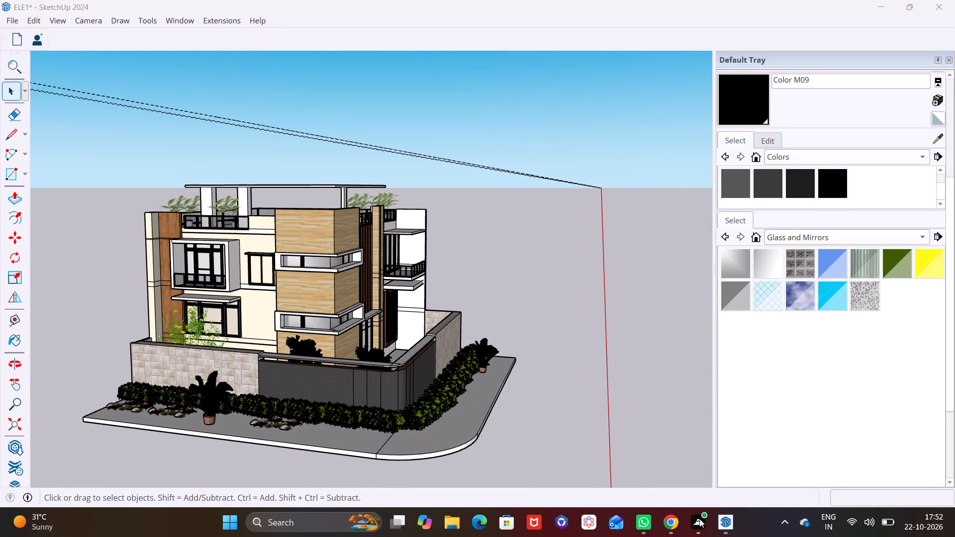
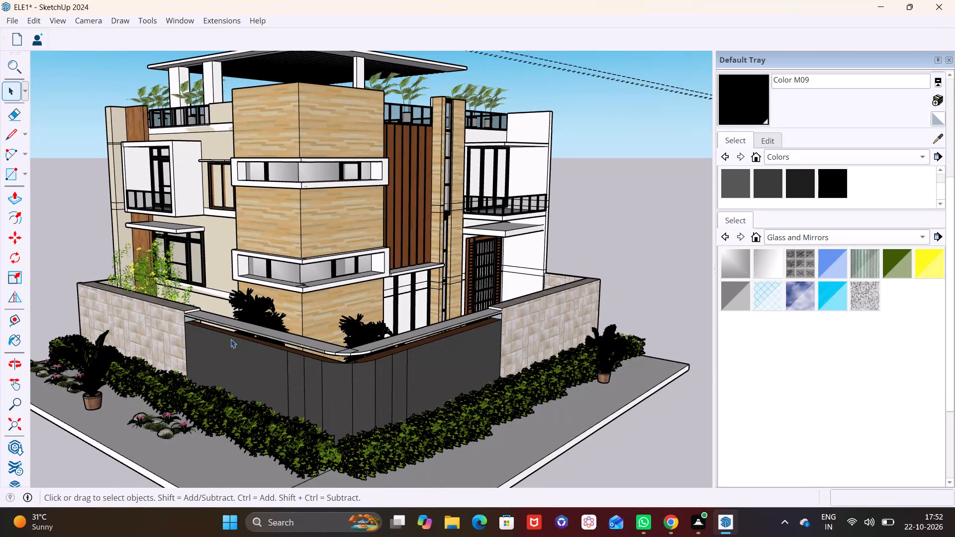
# Examine the corner tower, boundary wall, planting and rooftop canopy from raised and street-level viewpoints.
pyautogui.moveTo(227, 339); pyautogui.dragTo(182, 355, button='middle')
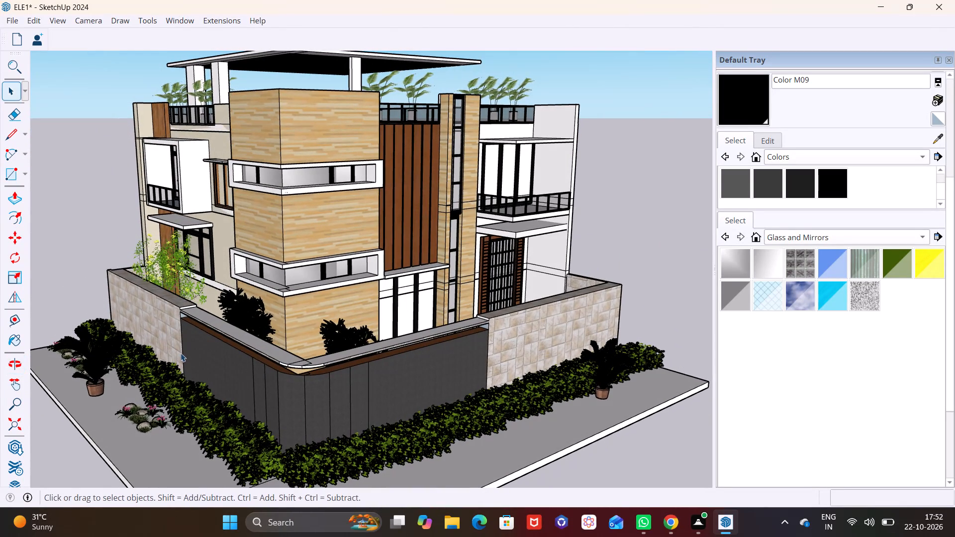
pyautogui.moveTo(187, 350); pyautogui.dragTo(191, 365, button='middle')
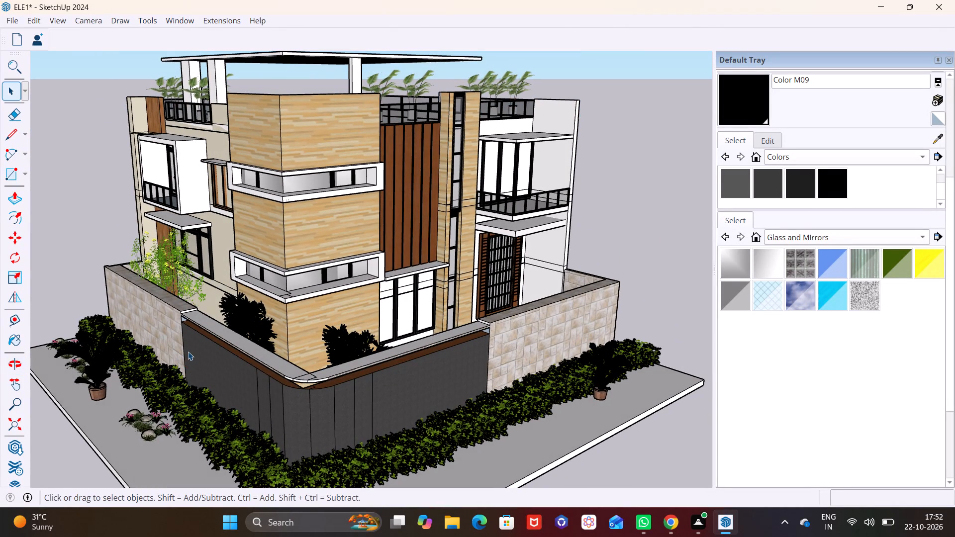
pyautogui.moveTo(198, 352); pyautogui.dragTo(174, 348, button='middle')
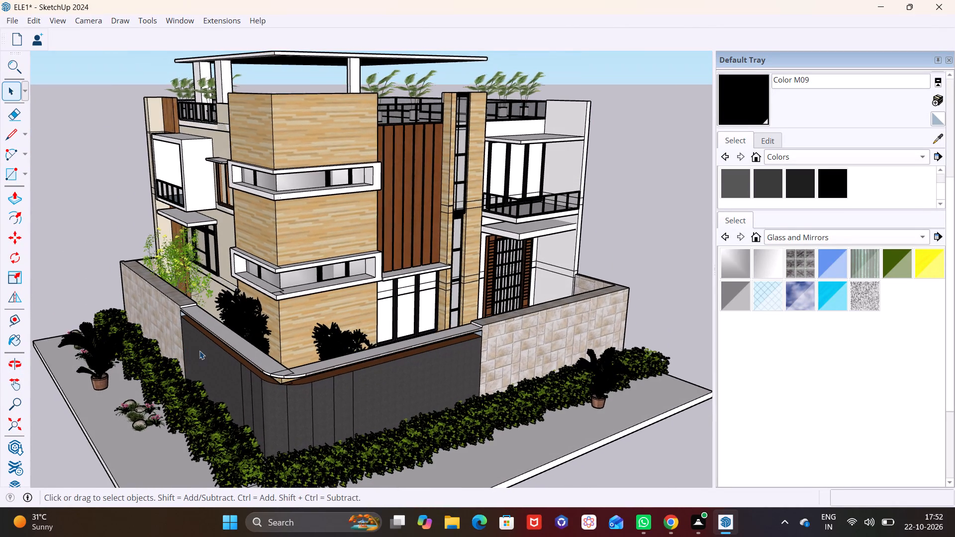
pyautogui.scroll(3, 200, 351)
pyautogui.keyDown('shift'); pyautogui.moveTo(198, 362); pyautogui.dragTo(205, 345, button='middle'); pyautogui.keyUp('shift')
pyautogui.moveTo(225, 379); pyautogui.dragTo(266, 305, button='middle')
pyautogui.scroll(-6, 254, 328)
pyautogui.keyDown('shift'); pyautogui.moveTo(277, 352); pyautogui.dragTo(259, 402, button='middle'); pyautogui.keyUp('shift')
pyautogui.keyDown('shift'); pyautogui.moveTo(222, 293); pyautogui.dragTo(217, 336, button='middle'); pyautogui.keyUp('shift')
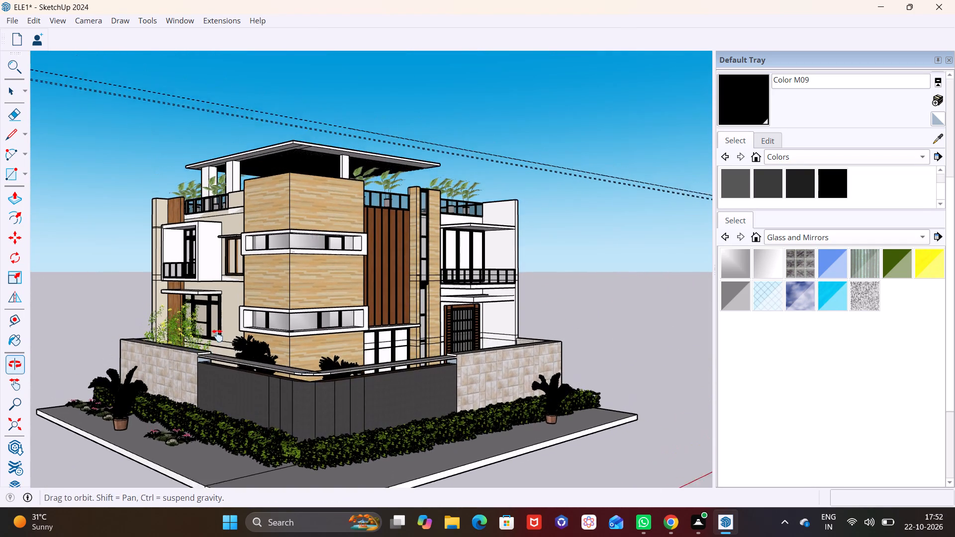
pyautogui.keyDown('shift'); pyautogui.moveTo(217, 336); pyautogui.dragTo(211, 351, button='middle'); pyautogui.keyUp('shift')
pyautogui.scroll(6, 205, 236)
pyautogui.moveTo(260, 260); pyautogui.dragTo(239, 256, button='middle')
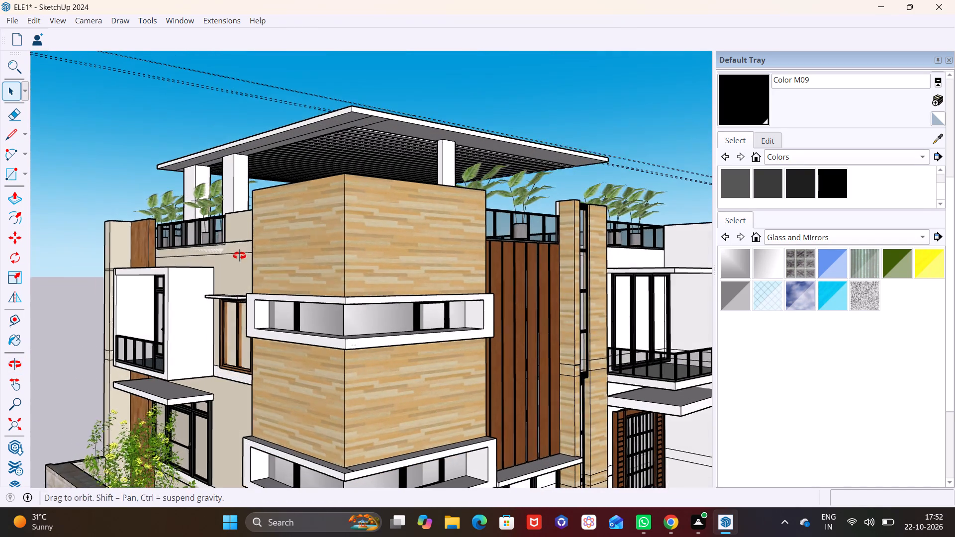
pyautogui.moveTo(239, 256); pyautogui.dragTo(184, 251, button='middle')
pyautogui.moveTo(280, 269); pyautogui.dragTo(251, 270, button='middle')
pyautogui.scroll(-6, 293, 282)
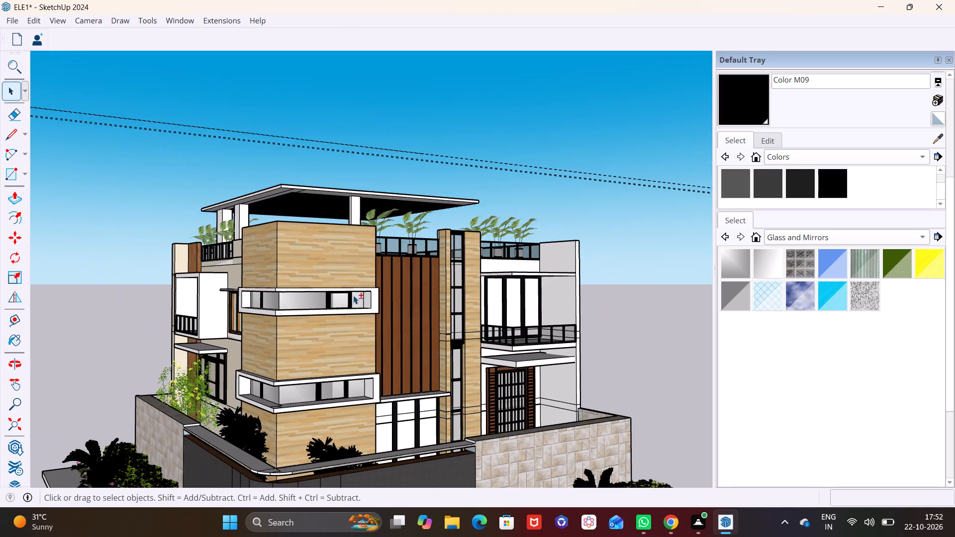
# Examine the entrance and balcony side of the house, the whole building from a distance, and the corner tower's cladding.
pyautogui.keyDown('shift'); pyautogui.moveTo(308, 279); pyautogui.dragTo(187, 247, button='middle'); pyautogui.keyUp('shift')
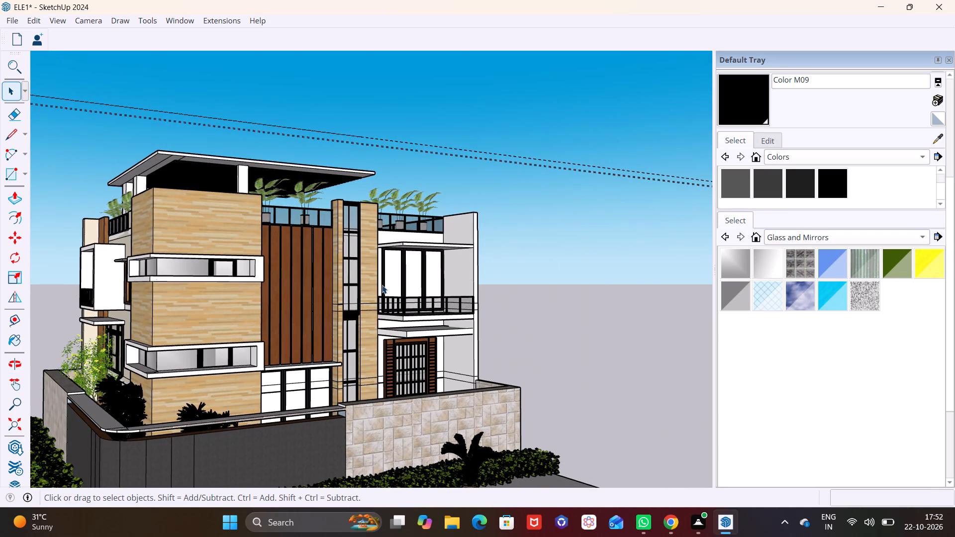
pyautogui.moveTo(385, 285); pyautogui.dragTo(288, 282, button='middle')
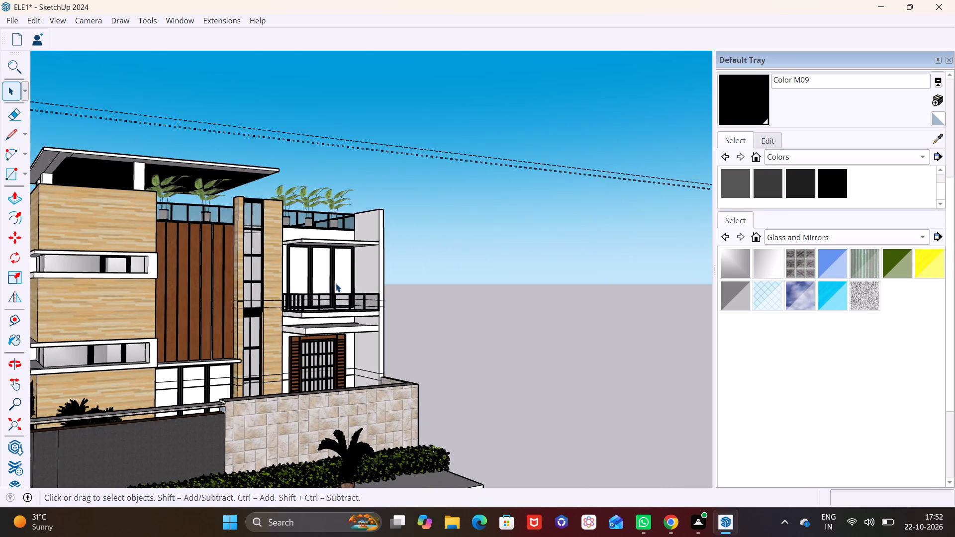
pyautogui.moveTo(336, 283); pyautogui.dragTo(388, 279, button='middle')
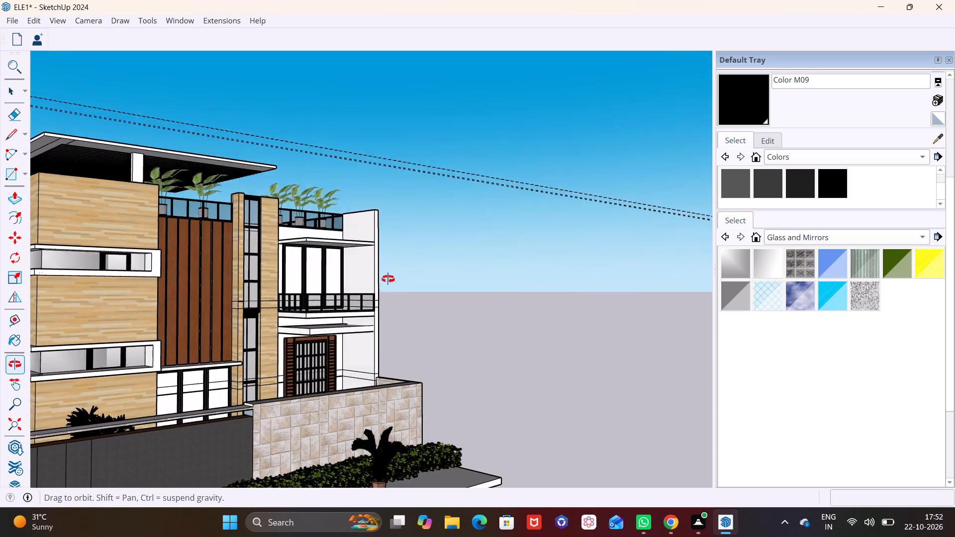
pyautogui.moveTo(388, 279); pyautogui.dragTo(366, 293, button='middle')
pyautogui.moveTo(364, 287); pyautogui.dragTo(396, 285, button='middle')
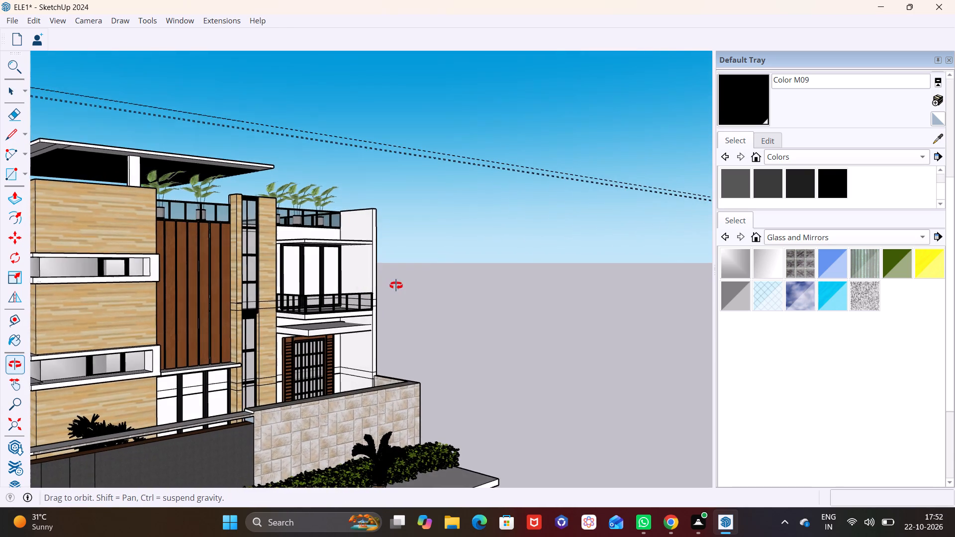
pyautogui.moveTo(396, 285); pyautogui.dragTo(401, 281, button='middle')
pyautogui.moveTo(383, 259); pyautogui.dragTo(391, 260, button='middle')
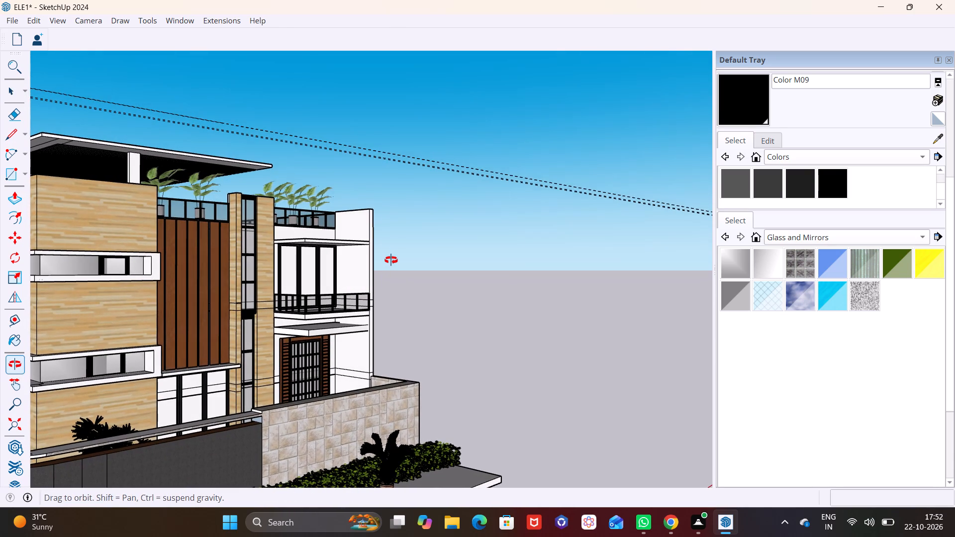
pyautogui.moveTo(391, 260); pyautogui.dragTo(381, 253, button='middle')
pyautogui.scroll(-9, 386, 282)
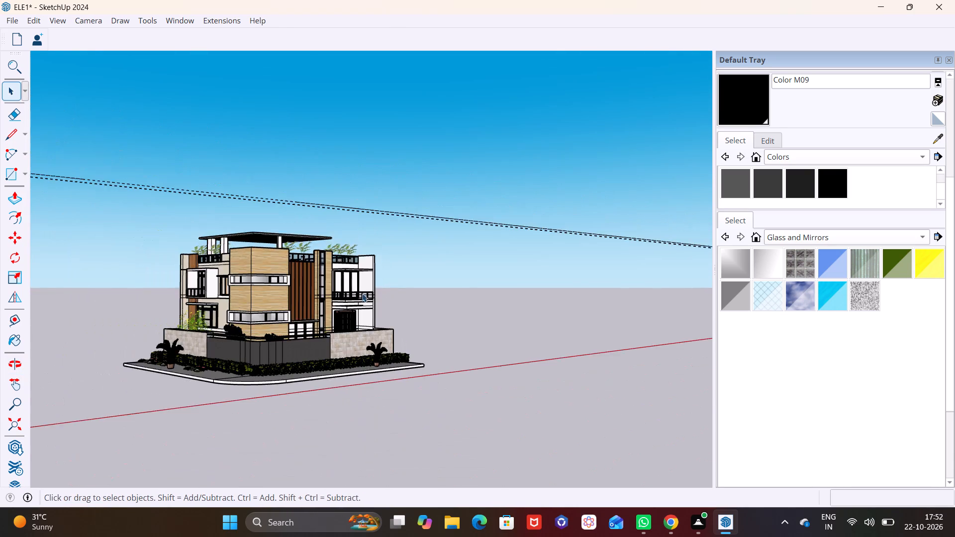
pyautogui.scroll(-2, 362, 293)
pyautogui.moveTo(341, 304); pyautogui.dragTo(372, 308, button='middle')
pyautogui.moveTo(307, 334); pyautogui.dragTo(309, 384, button='middle')
pyautogui.scroll(3, 351, 299)
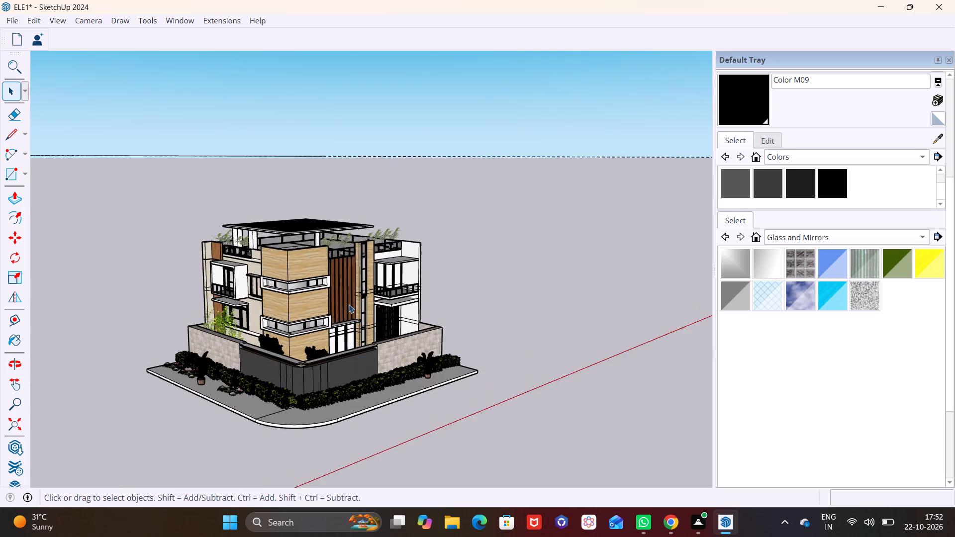
pyautogui.scroll(2, 349, 304)
pyautogui.moveTo(338, 317); pyautogui.dragTo(339, 351, button='middle')
pyautogui.moveTo(343, 340); pyautogui.dragTo(418, 323, button='middle')
pyautogui.scroll(5, 321, 341)
pyautogui.moveTo(275, 373); pyautogui.dragTo(307, 353, button='middle')
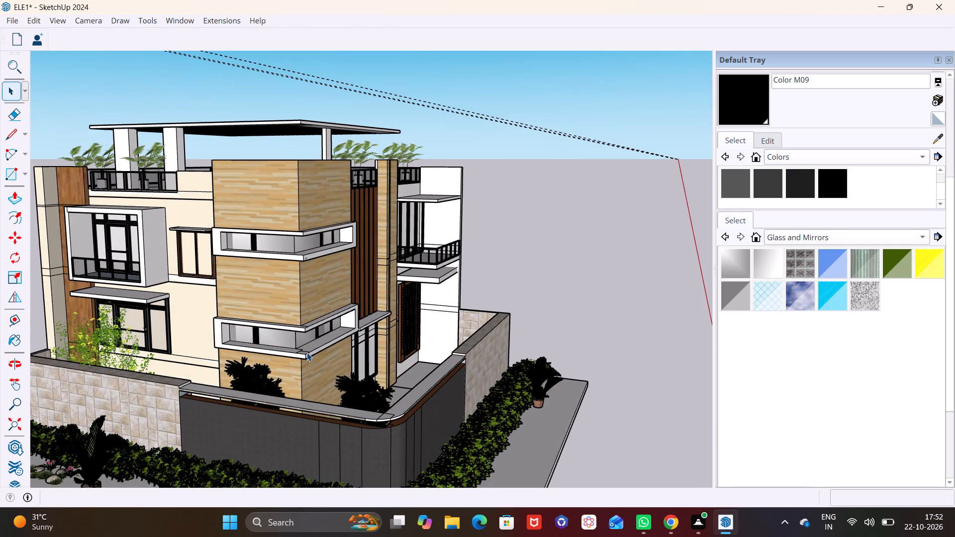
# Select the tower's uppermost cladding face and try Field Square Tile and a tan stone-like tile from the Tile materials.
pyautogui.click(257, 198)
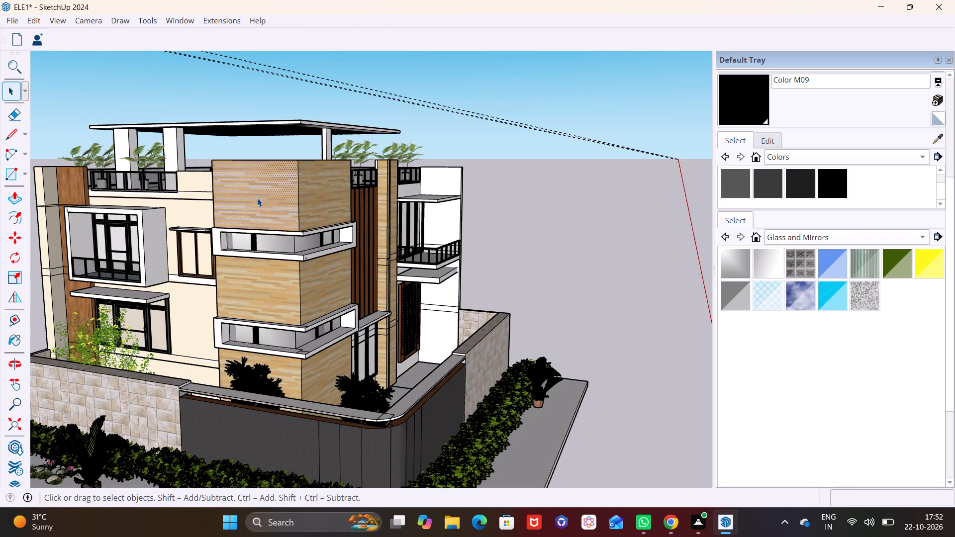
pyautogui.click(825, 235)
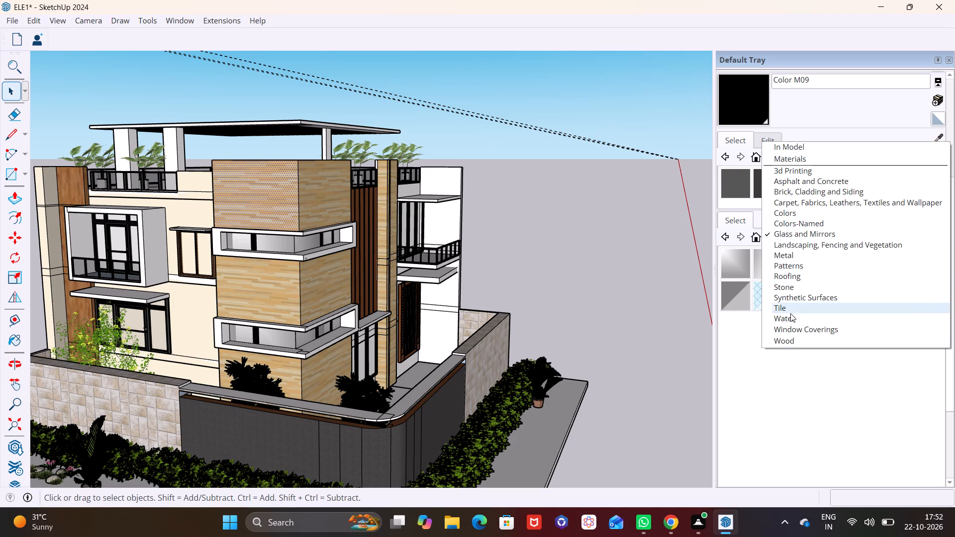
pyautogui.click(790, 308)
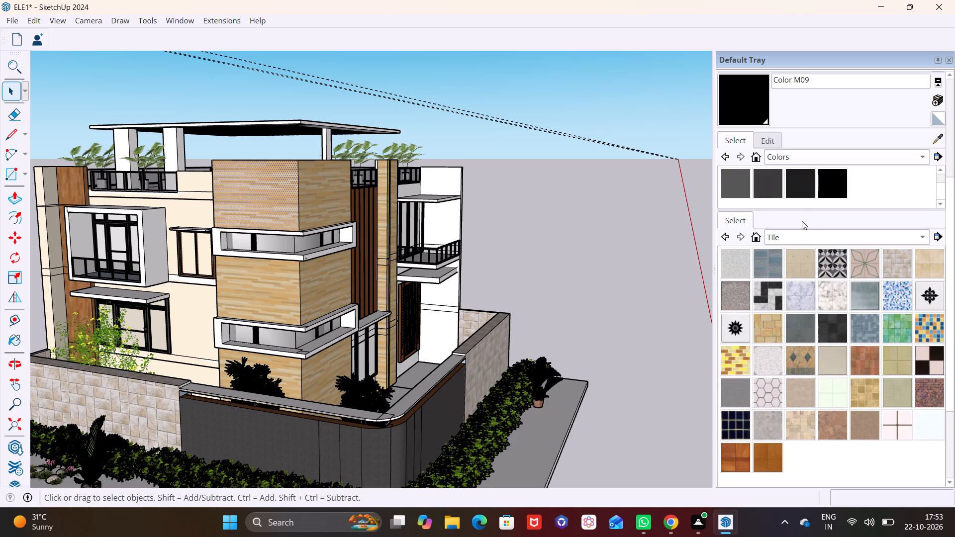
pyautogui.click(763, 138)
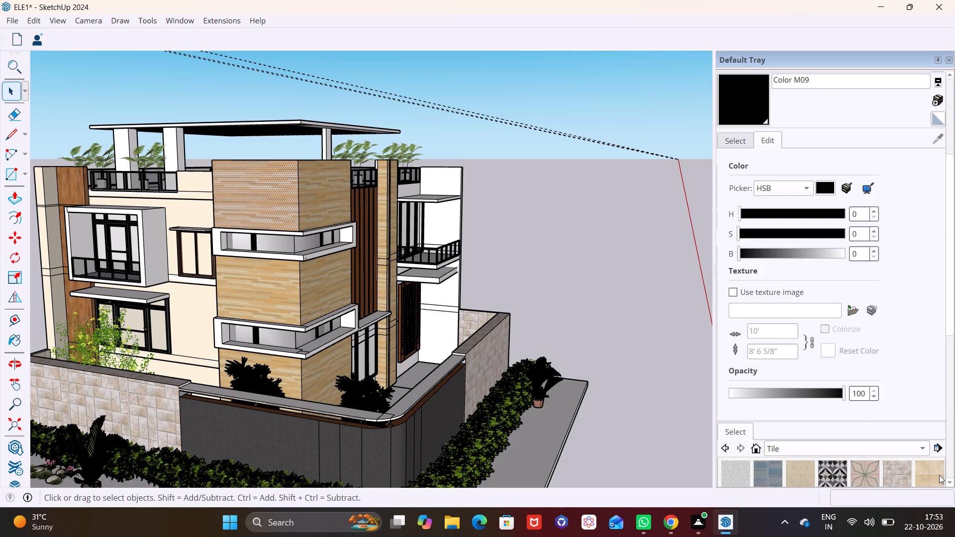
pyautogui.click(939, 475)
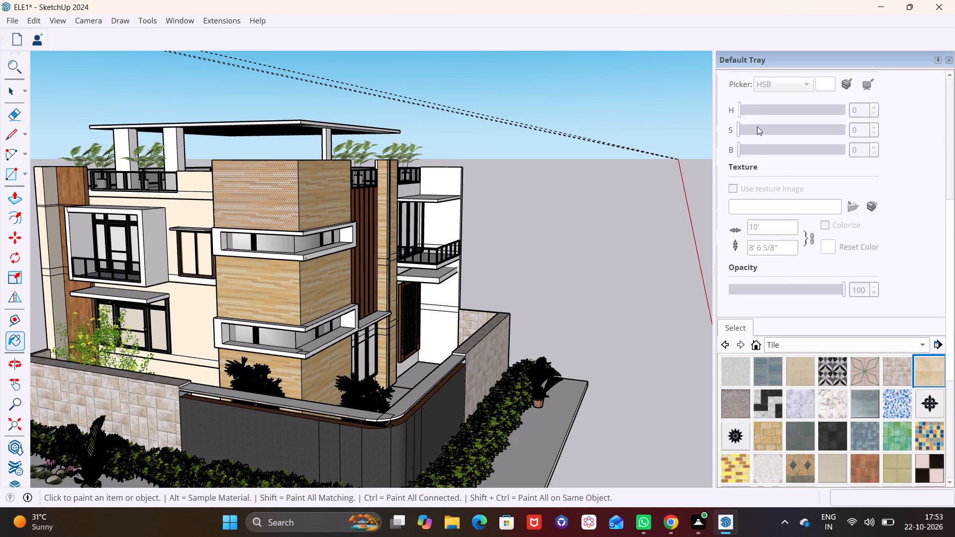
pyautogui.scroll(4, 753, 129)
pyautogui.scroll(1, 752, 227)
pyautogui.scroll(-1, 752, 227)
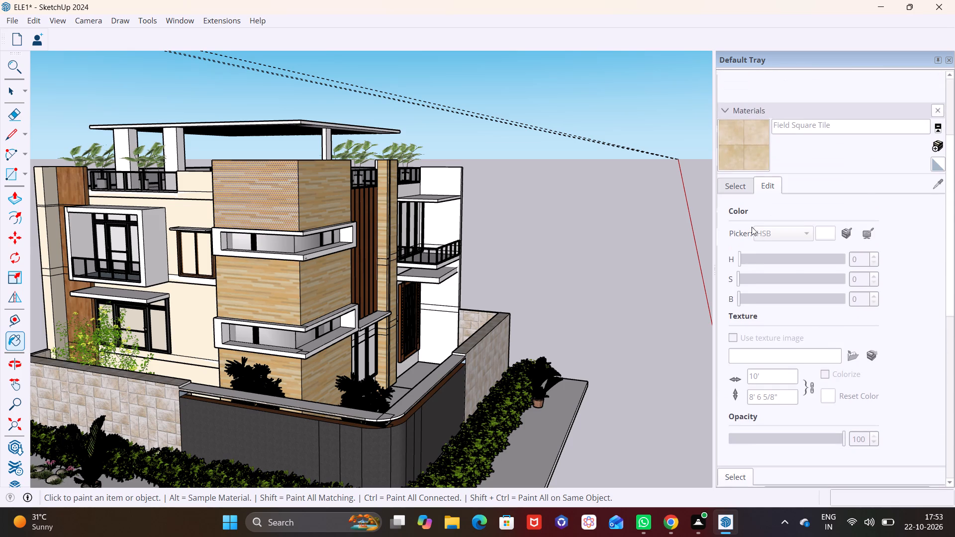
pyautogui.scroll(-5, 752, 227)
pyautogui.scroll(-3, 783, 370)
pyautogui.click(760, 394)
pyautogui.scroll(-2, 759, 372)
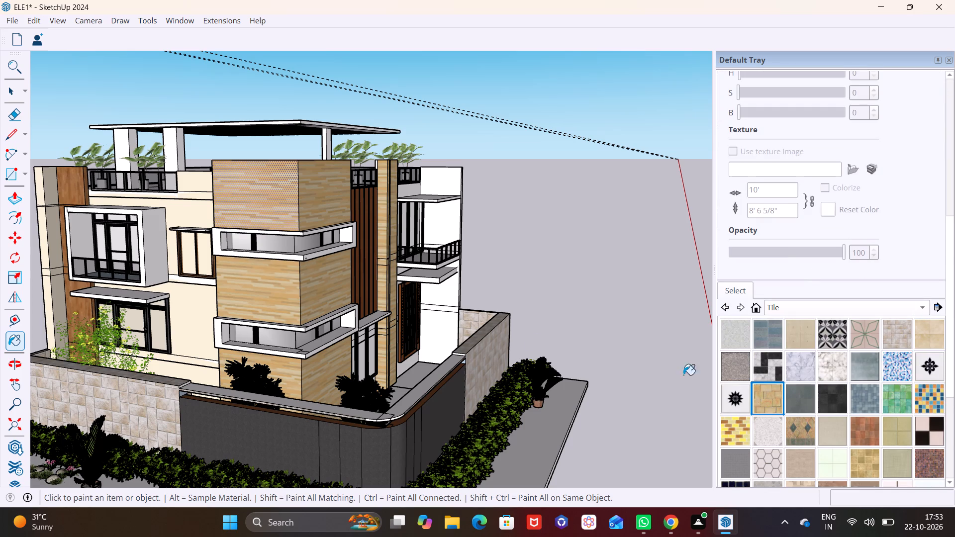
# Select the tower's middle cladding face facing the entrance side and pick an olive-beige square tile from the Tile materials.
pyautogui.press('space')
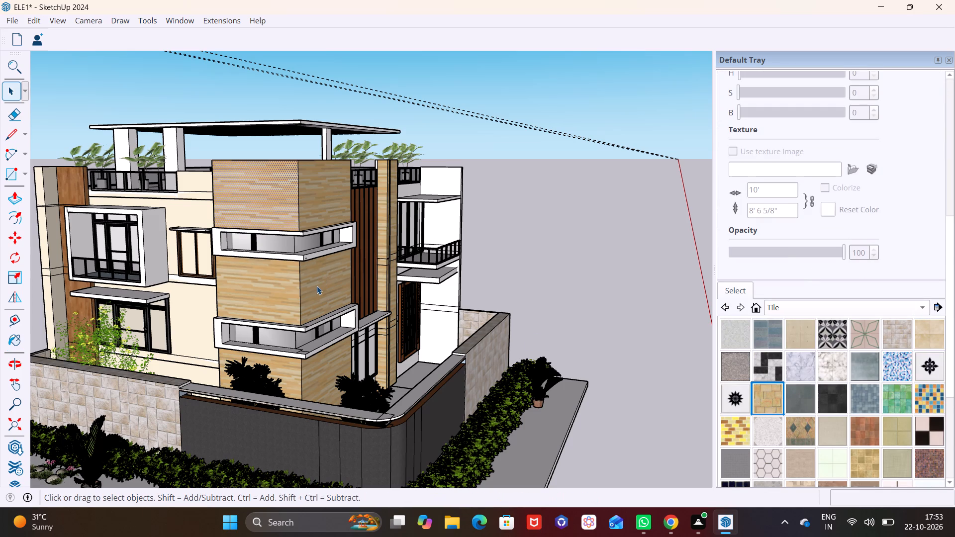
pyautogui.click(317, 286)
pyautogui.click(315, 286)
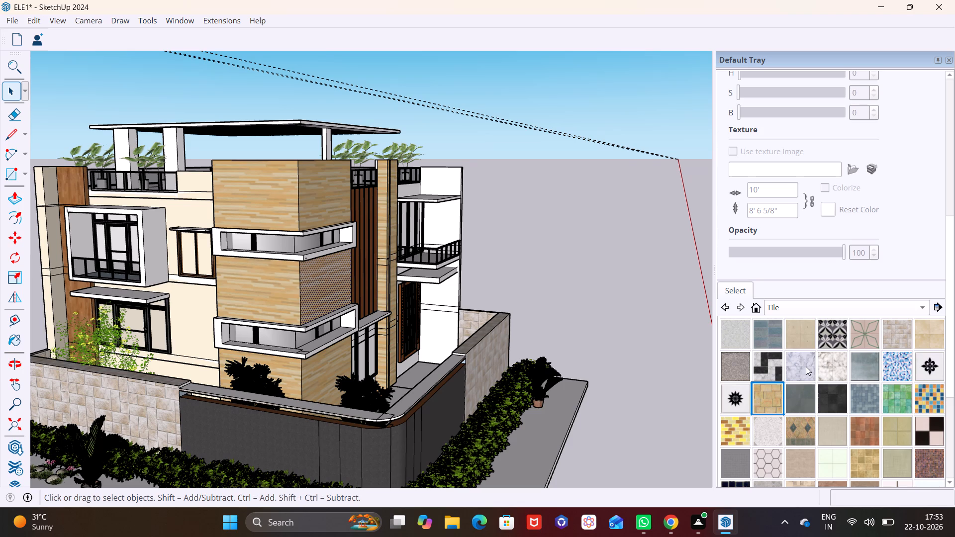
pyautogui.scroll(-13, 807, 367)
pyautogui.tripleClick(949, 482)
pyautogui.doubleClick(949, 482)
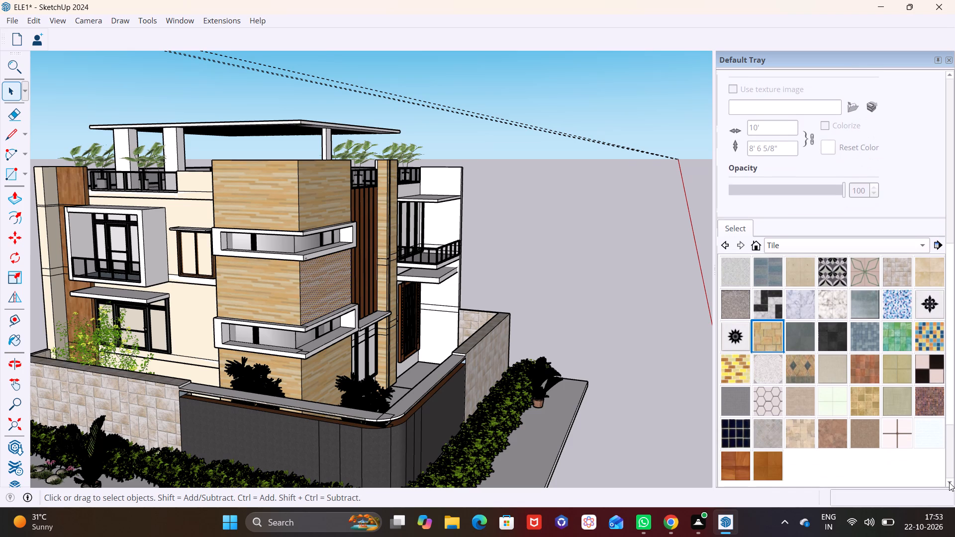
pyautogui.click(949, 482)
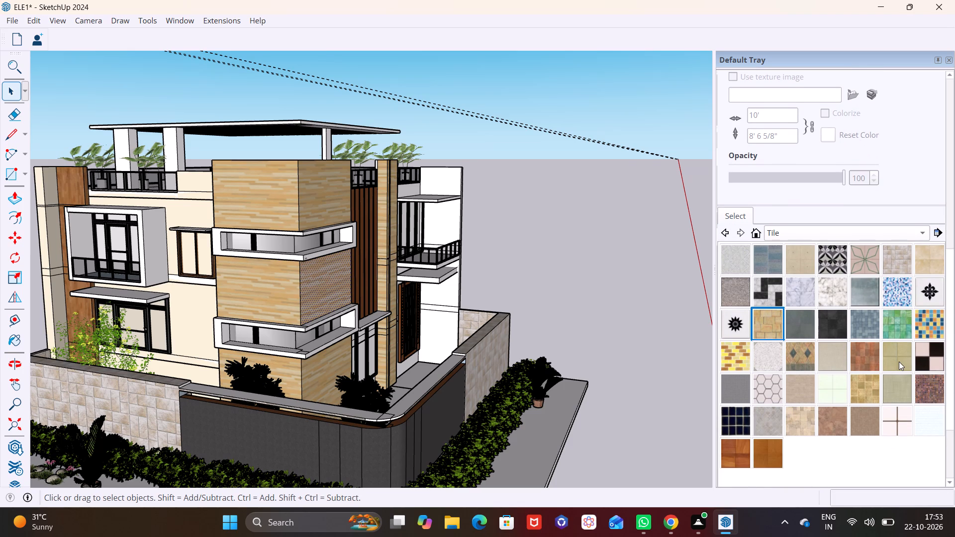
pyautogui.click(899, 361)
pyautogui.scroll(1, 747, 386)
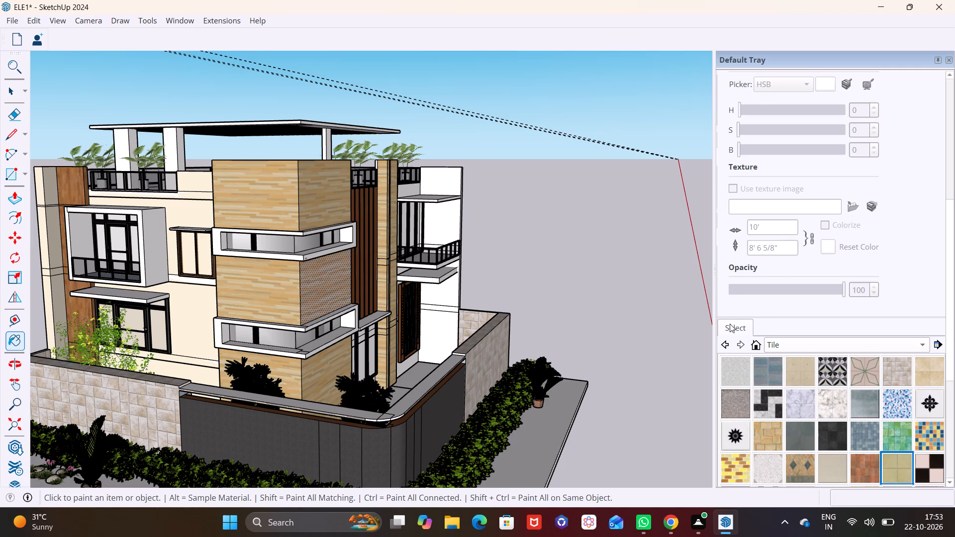
# Pick Wood Floor Light from the Wood materials and open its editing settings.
pyautogui.click(727, 345)
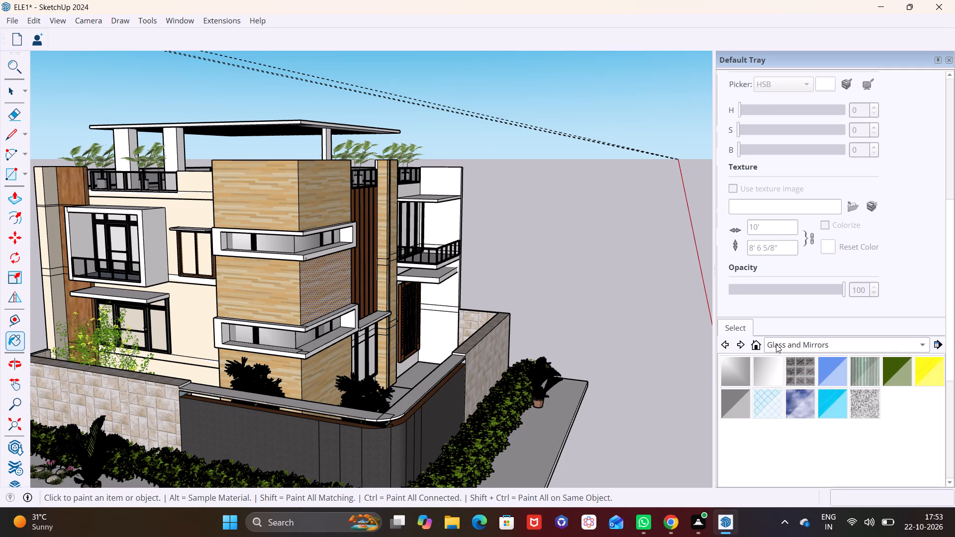
pyautogui.click(783, 343)
pyautogui.click(803, 453)
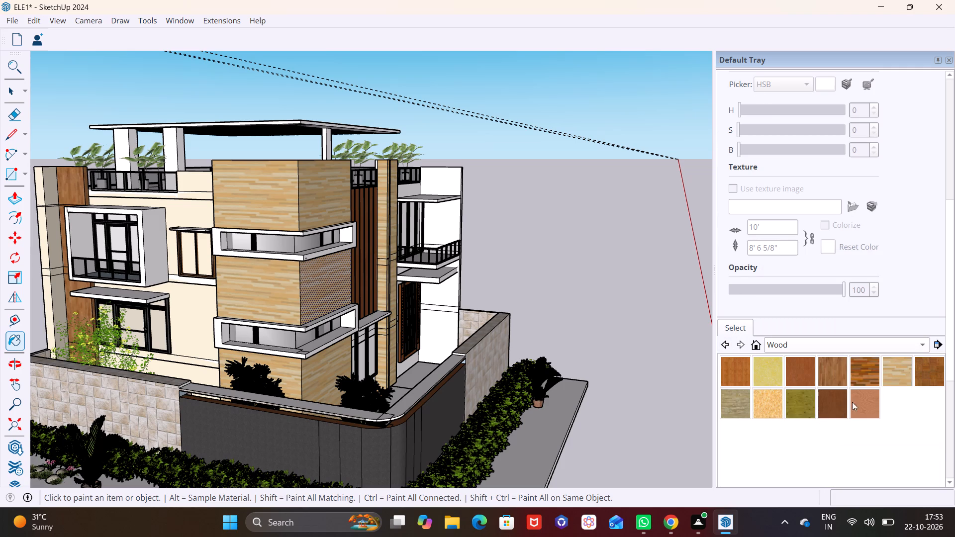
pyautogui.click(895, 372)
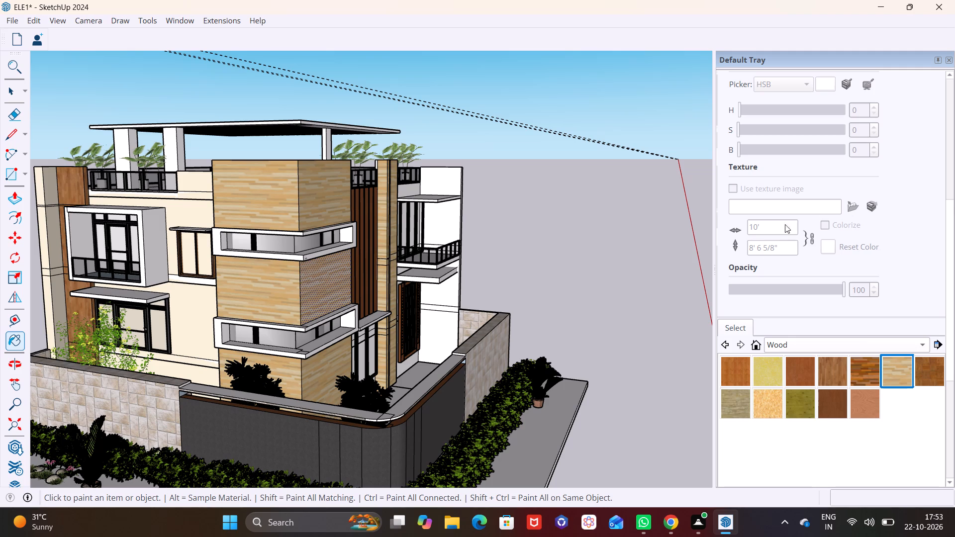
pyautogui.scroll(2, 750, 272)
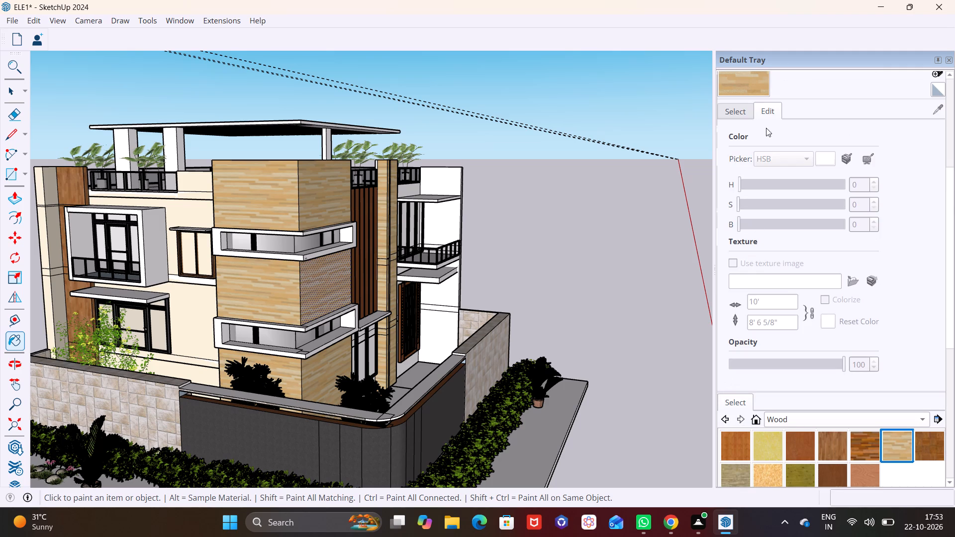
pyautogui.click(766, 113)
pyautogui.click(772, 112)
pyautogui.scroll(2, 798, 265)
pyautogui.click(738, 186)
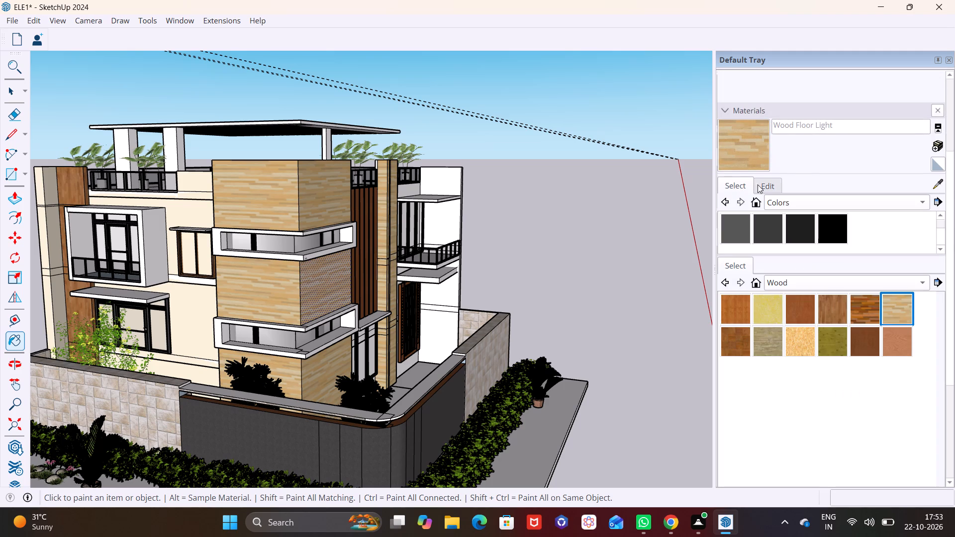
pyautogui.click(894, 299)
pyautogui.click(769, 184)
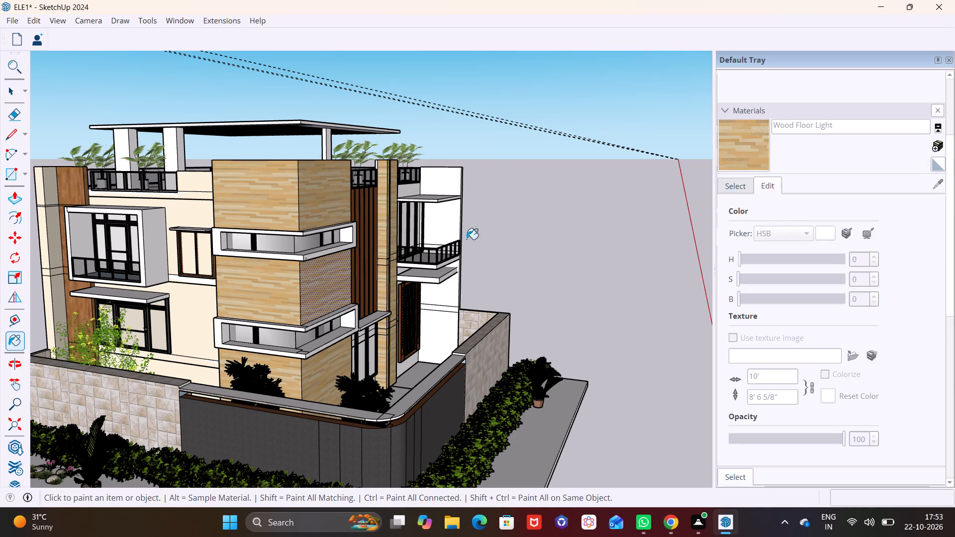
# Return to the Select tool and deselect the tower's middle cladding face.
pyautogui.press('space')
pyautogui.click(540, 259)
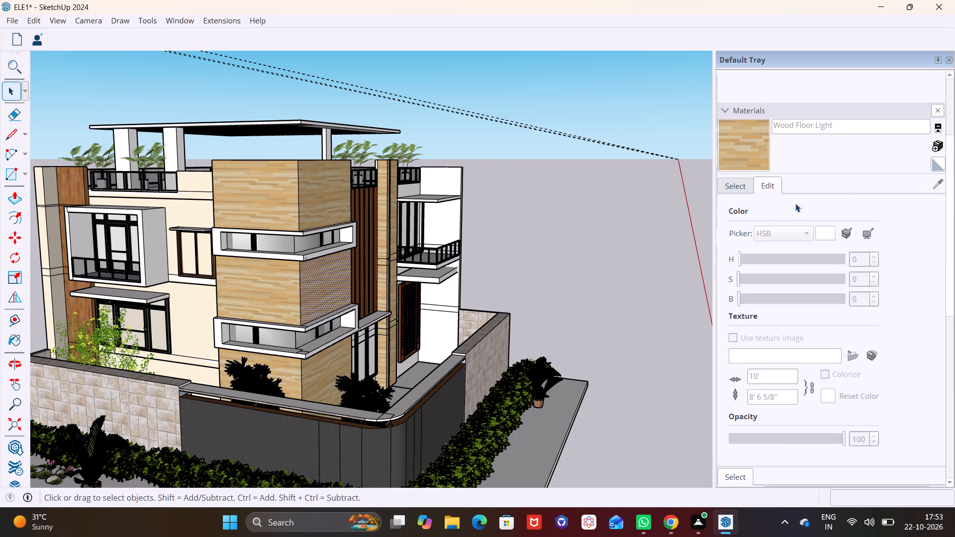
pyautogui.click(658, 309)
pyautogui.click(729, 184)
pyautogui.click(648, 227)
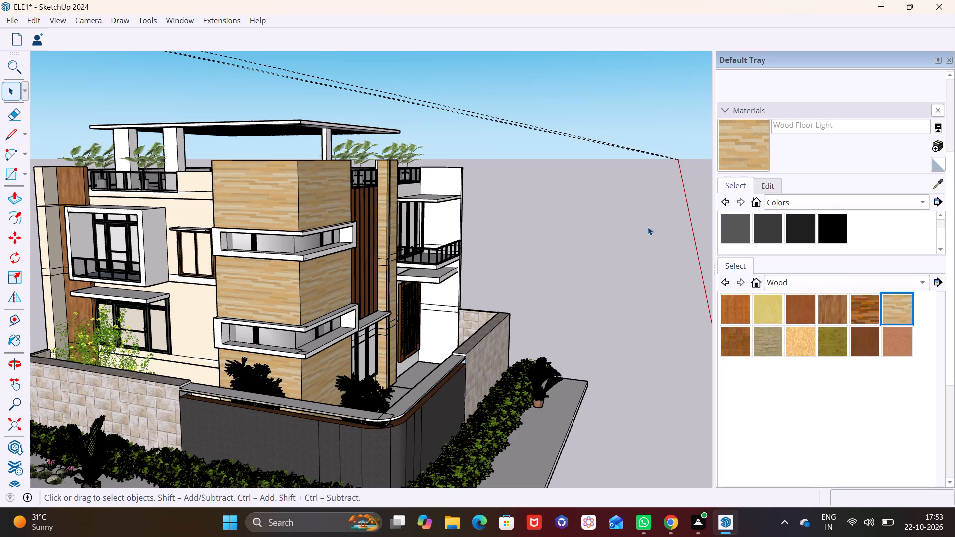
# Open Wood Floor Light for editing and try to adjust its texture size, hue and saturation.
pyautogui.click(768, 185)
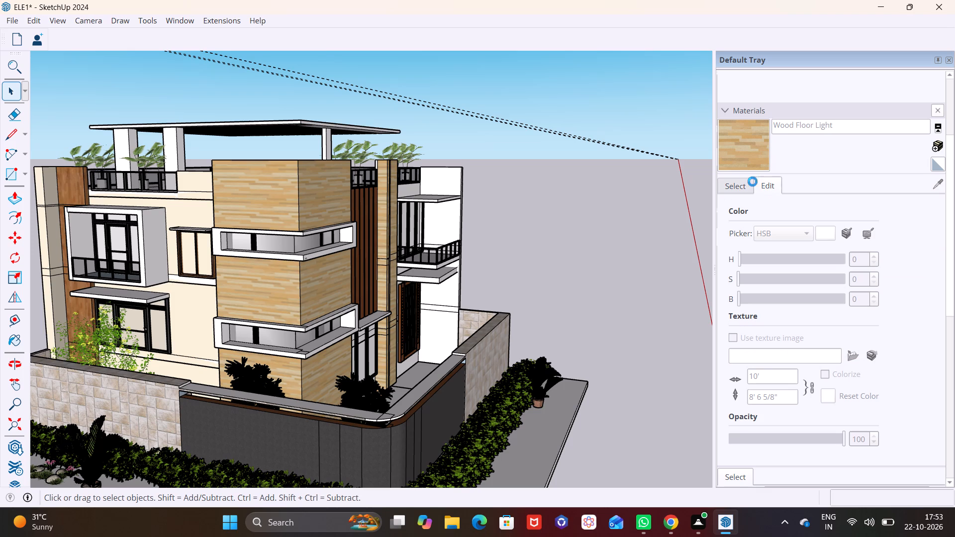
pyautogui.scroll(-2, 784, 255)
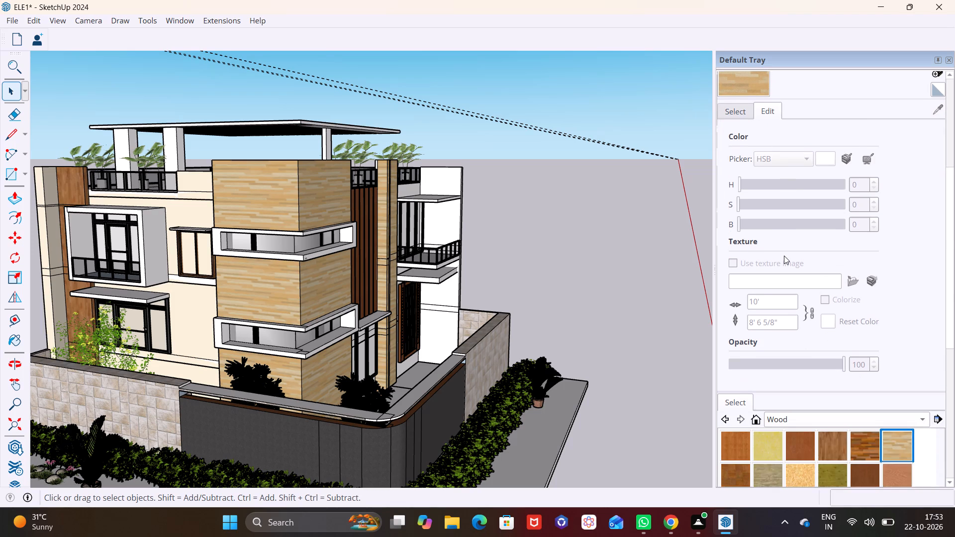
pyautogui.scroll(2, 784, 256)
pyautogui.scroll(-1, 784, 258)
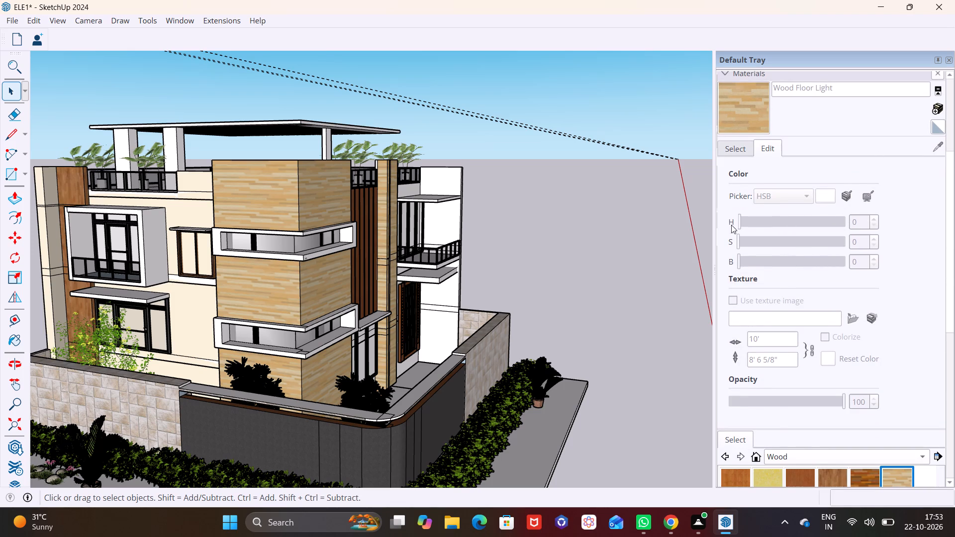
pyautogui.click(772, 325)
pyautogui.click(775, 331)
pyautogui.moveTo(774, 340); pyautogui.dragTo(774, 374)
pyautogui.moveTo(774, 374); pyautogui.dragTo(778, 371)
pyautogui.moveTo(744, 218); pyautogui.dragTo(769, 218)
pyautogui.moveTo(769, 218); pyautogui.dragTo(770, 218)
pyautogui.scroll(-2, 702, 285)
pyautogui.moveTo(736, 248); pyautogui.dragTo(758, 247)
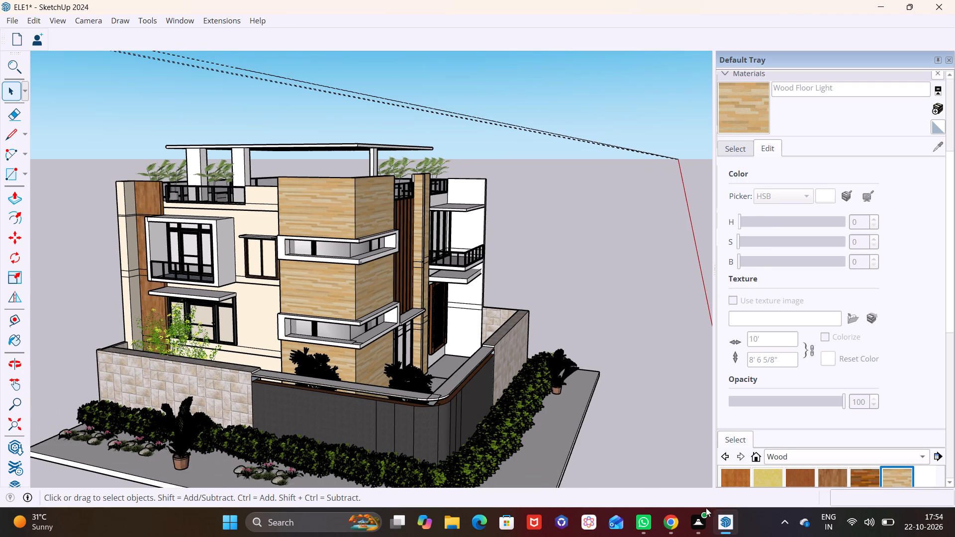
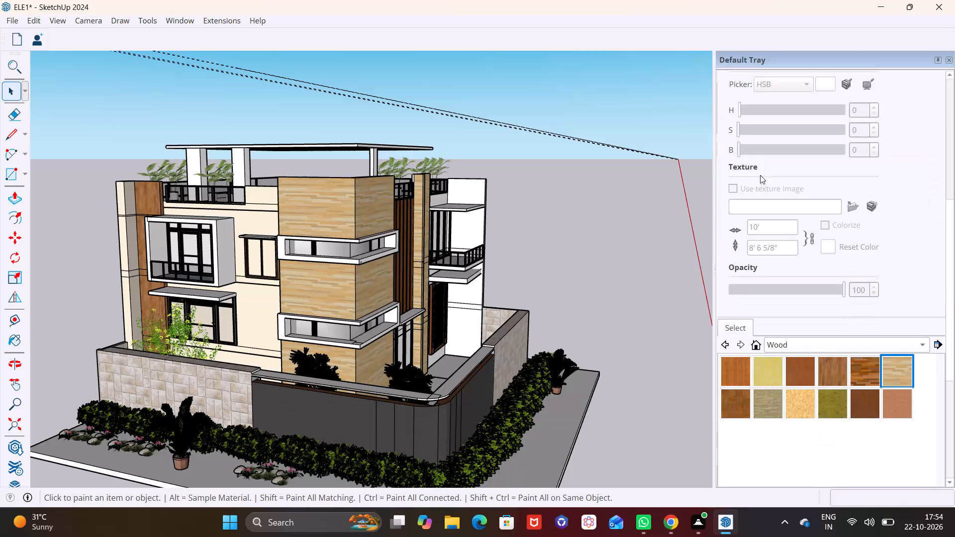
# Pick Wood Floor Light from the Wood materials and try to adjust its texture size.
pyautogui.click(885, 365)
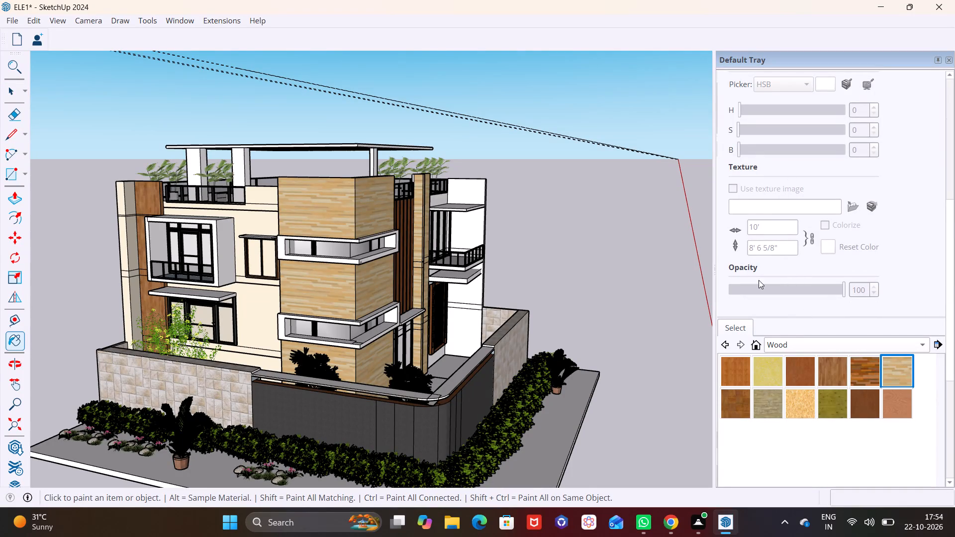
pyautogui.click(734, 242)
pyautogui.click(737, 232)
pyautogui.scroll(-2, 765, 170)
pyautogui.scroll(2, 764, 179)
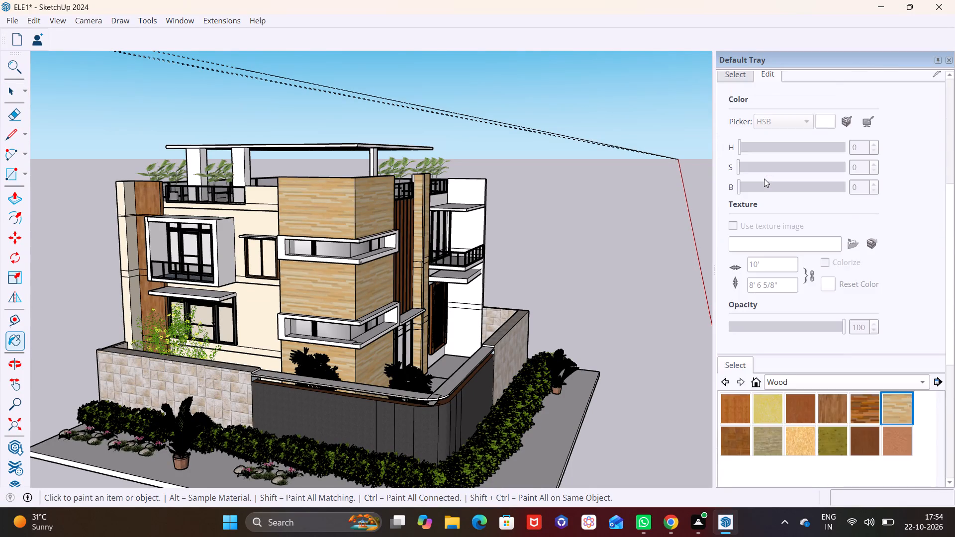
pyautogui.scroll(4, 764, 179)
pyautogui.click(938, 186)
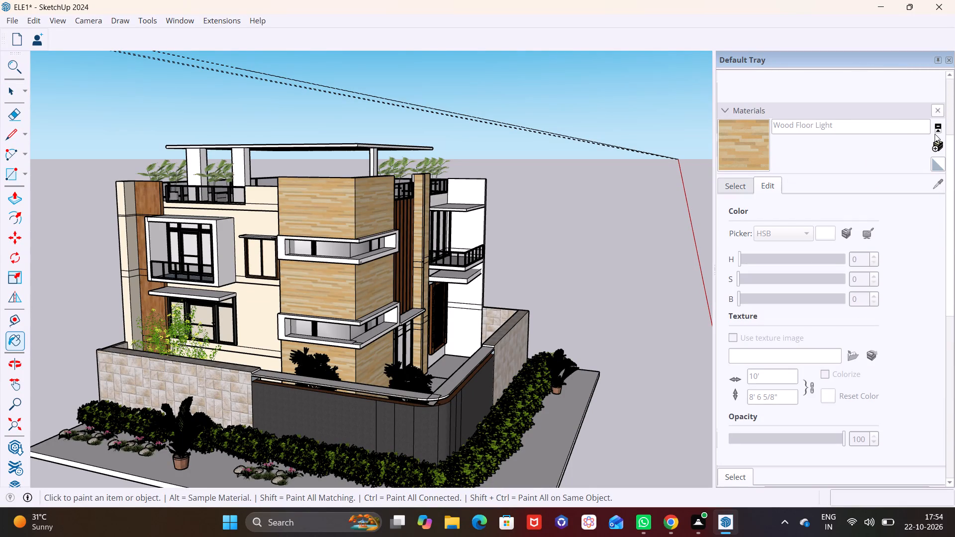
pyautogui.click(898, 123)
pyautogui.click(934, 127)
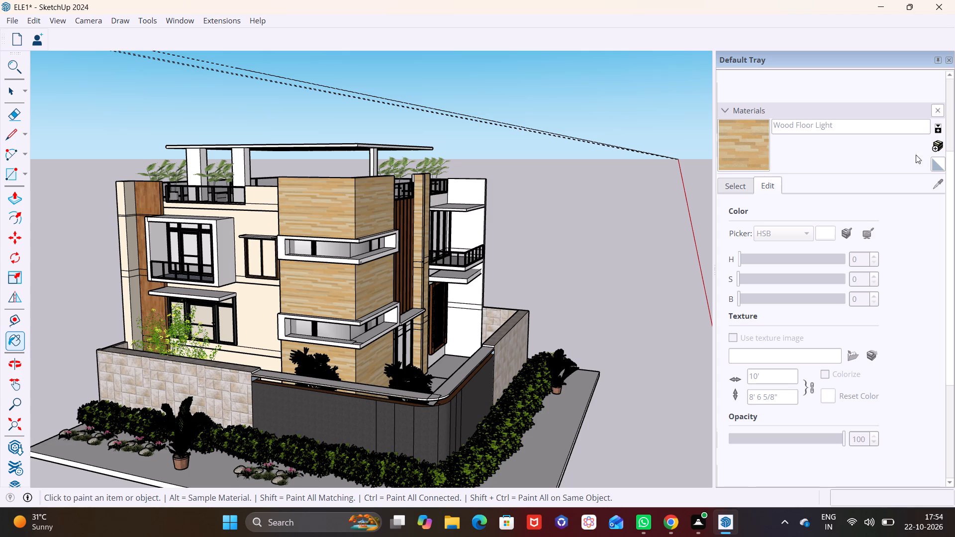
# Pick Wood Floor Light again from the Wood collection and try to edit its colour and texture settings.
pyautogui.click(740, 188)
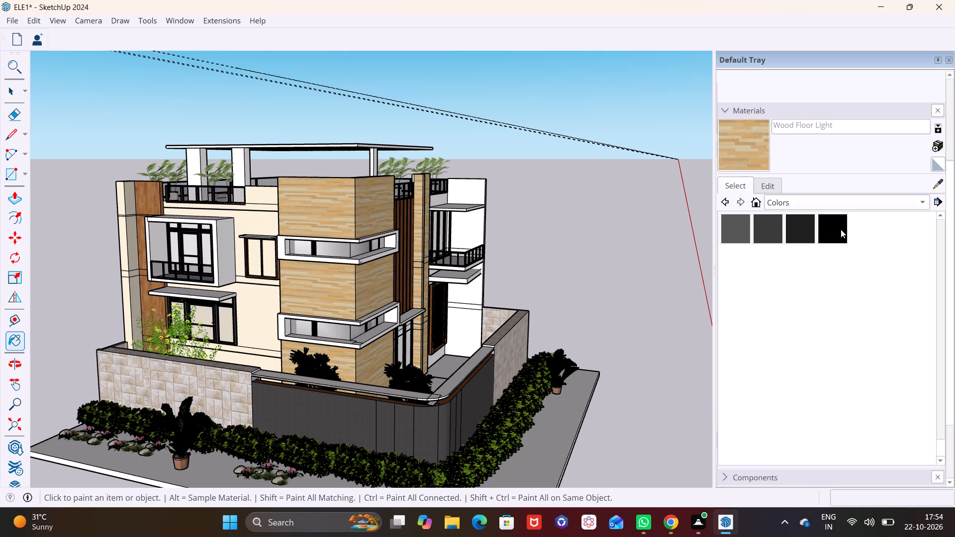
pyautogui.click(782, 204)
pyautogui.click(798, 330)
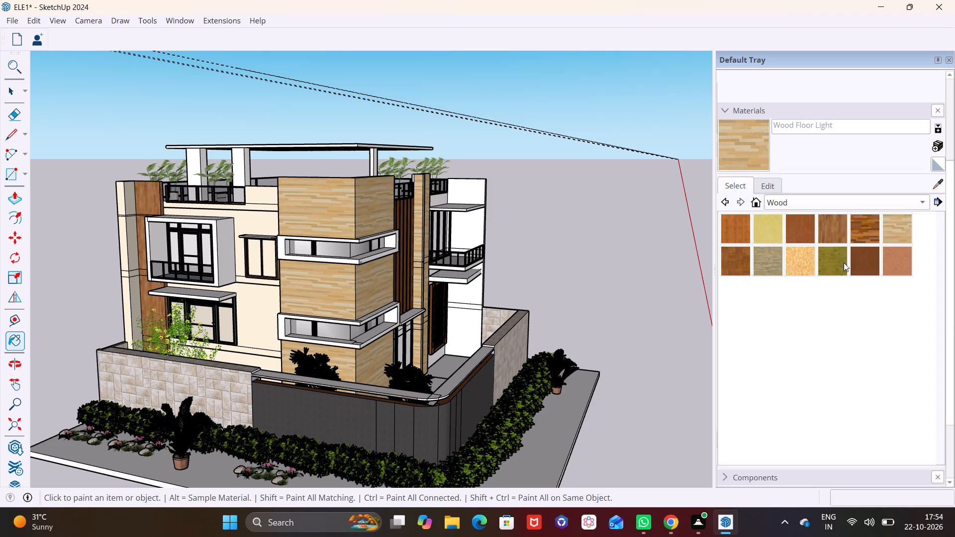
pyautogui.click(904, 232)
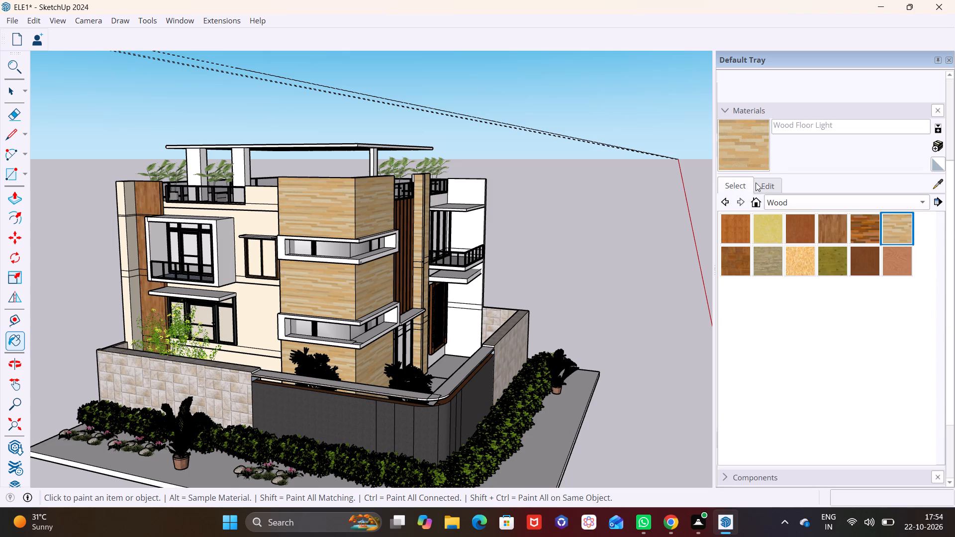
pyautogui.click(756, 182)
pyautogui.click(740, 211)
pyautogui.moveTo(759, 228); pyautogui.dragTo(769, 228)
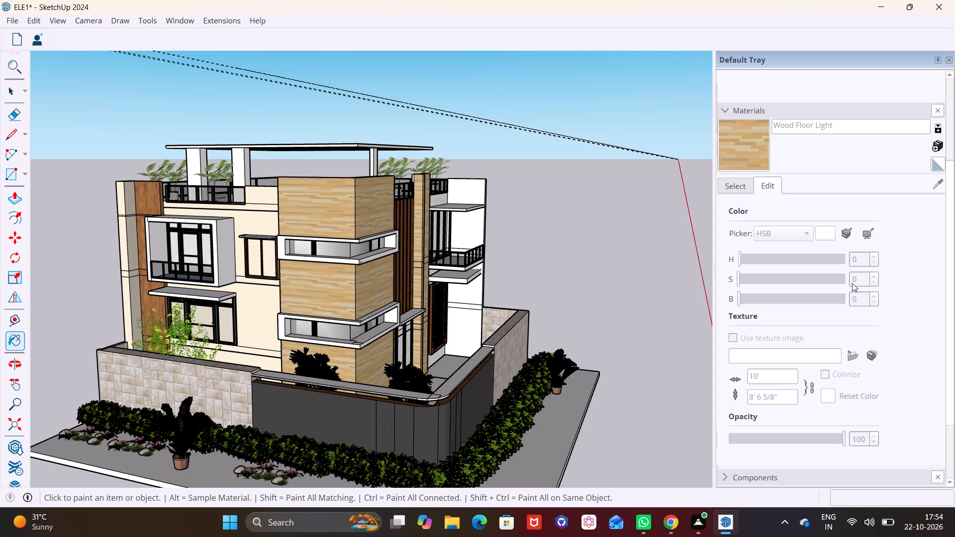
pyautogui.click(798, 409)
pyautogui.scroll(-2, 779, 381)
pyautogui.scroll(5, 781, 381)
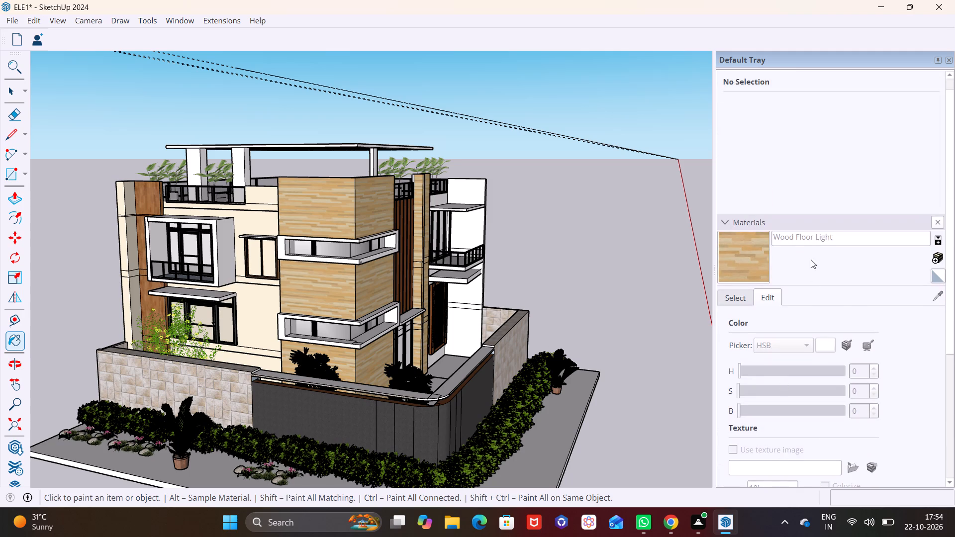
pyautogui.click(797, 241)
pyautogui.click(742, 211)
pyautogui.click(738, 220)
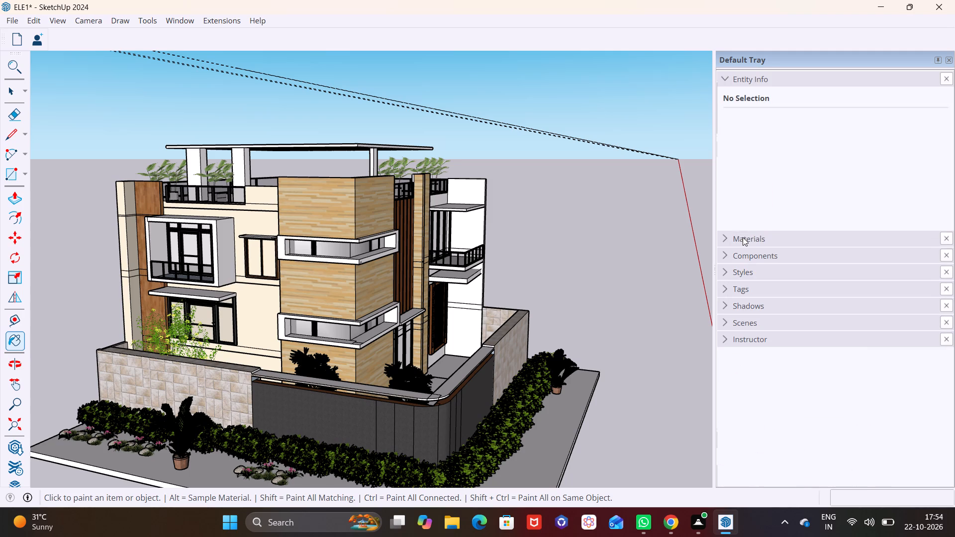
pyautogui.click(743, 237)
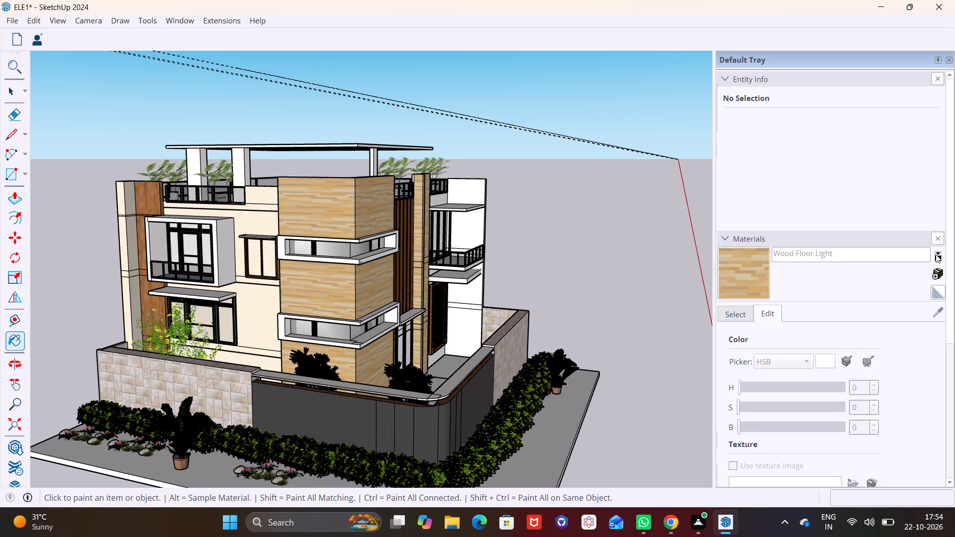
# Start a new material based on Wood Floor Light and darken its brightness to 66.
pyautogui.click(936, 254)
pyautogui.click(939, 272)
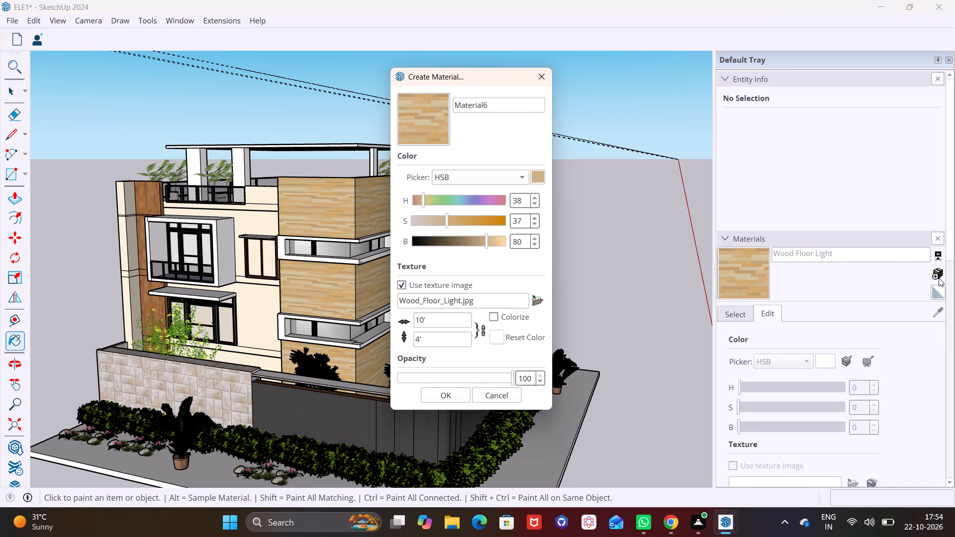
pyautogui.moveTo(463, 80); pyautogui.dragTo(612, 93)
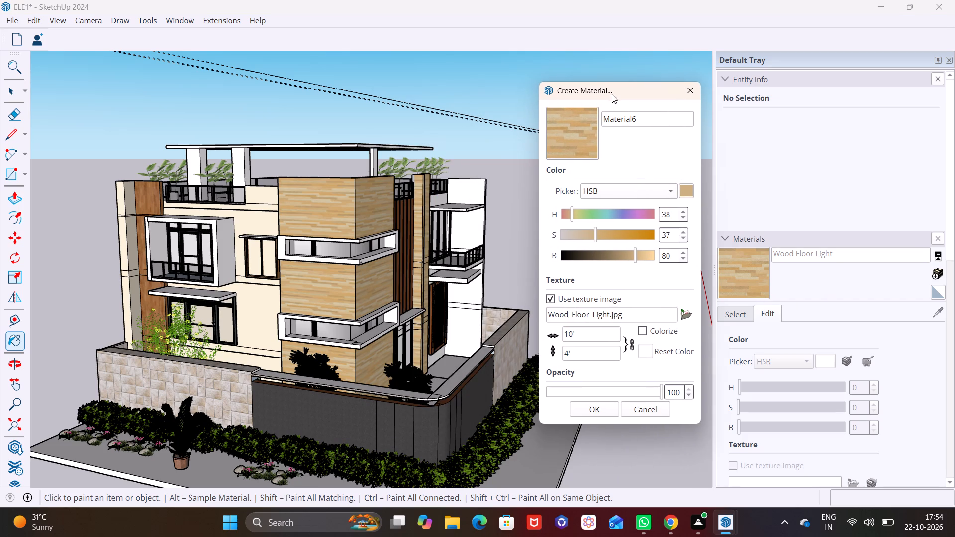
pyautogui.moveTo(632, 257); pyautogui.dragTo(616, 255)
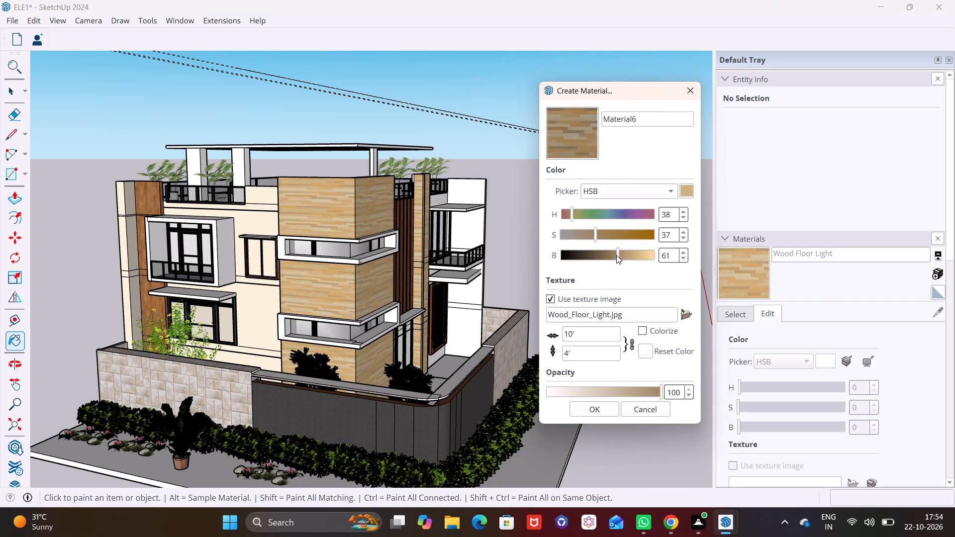
pyautogui.moveTo(616, 255); pyautogui.dragTo(620, 259)
pyautogui.moveTo(620, 259); pyautogui.dragTo(621, 257)
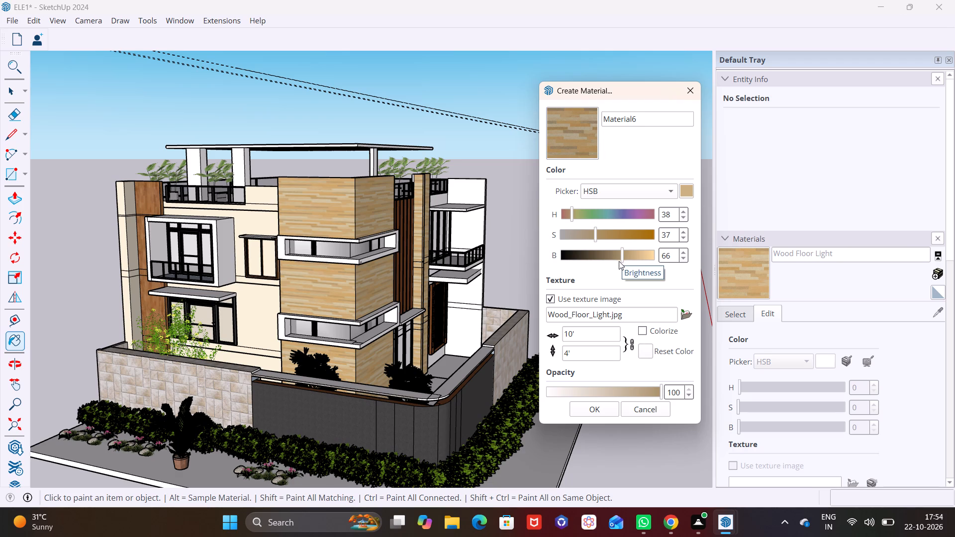
# Set the new material's saturation to 36 and hue to 47, and create it.
pyautogui.moveTo(596, 236); pyautogui.dragTo(614, 232)
pyautogui.moveTo(612, 234); pyautogui.dragTo(633, 231)
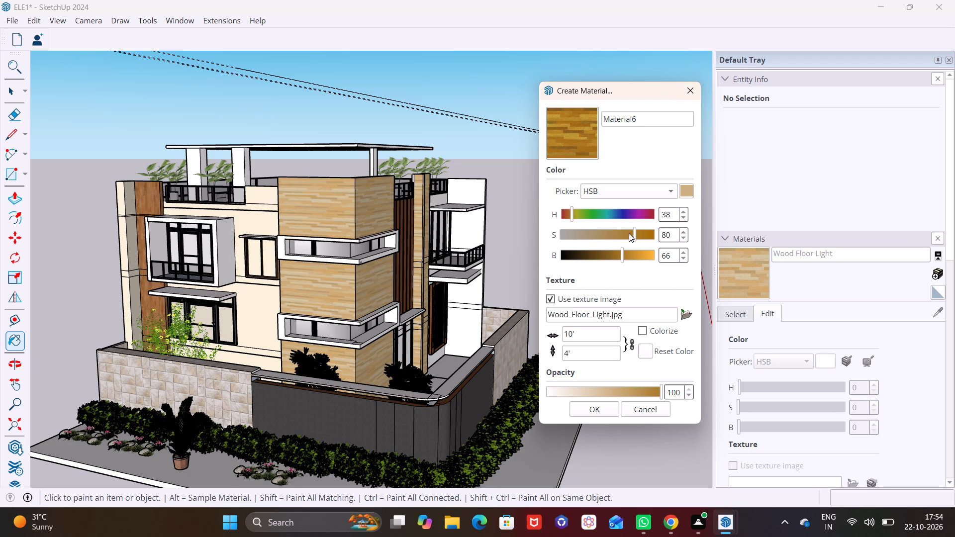
pyautogui.moveTo(631, 234); pyautogui.dragTo(594, 240)
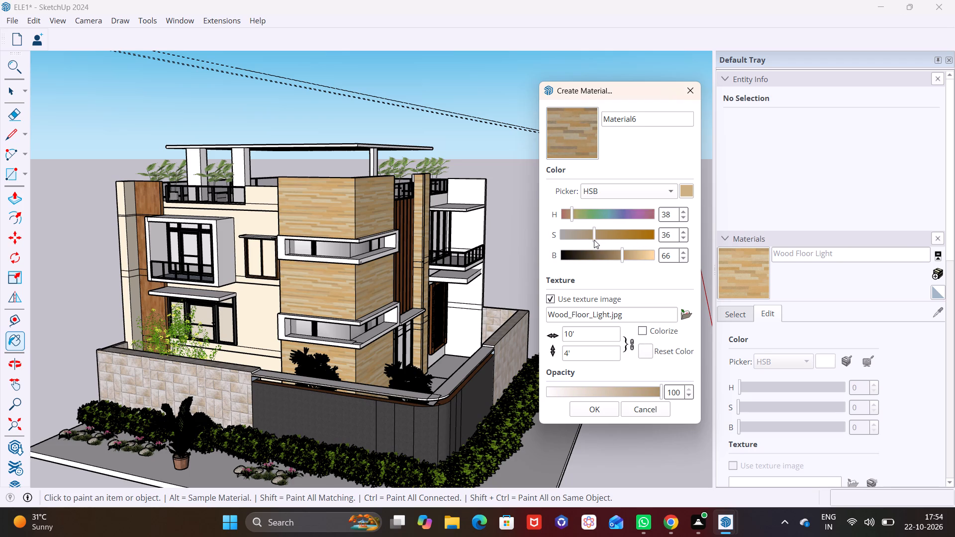
pyautogui.moveTo(594, 240); pyautogui.dragTo(594, 241)
pyautogui.moveTo(573, 215); pyautogui.dragTo(573, 215)
pyautogui.moveTo(573, 215); pyautogui.dragTo(575, 218)
pyautogui.moveTo(575, 218); pyautogui.dragTo(575, 220)
pyautogui.click(588, 417)
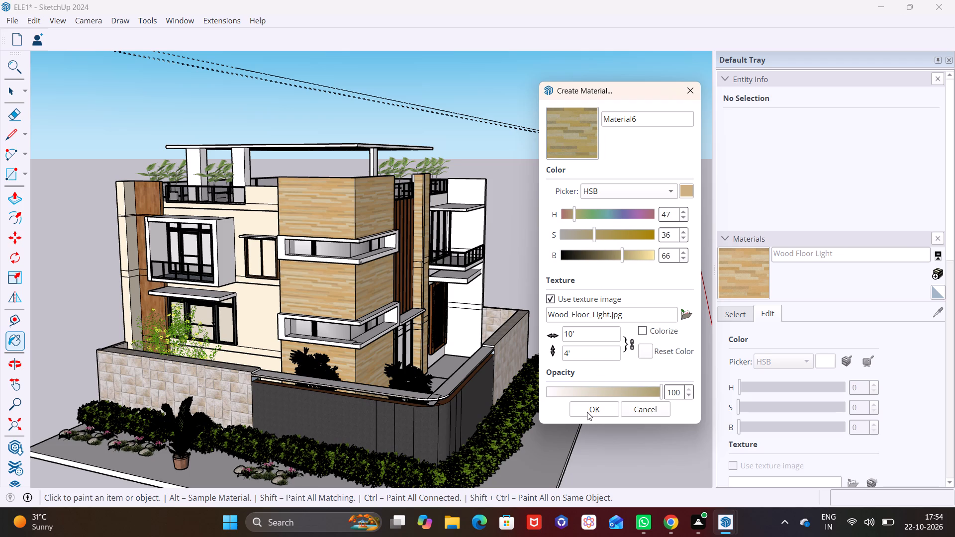
pyautogui.click(591, 410)
# Paint both visible sides of the corner tower's top, middle and bottom cladding sections with the new darker wood material.
pyautogui.click(372, 286)
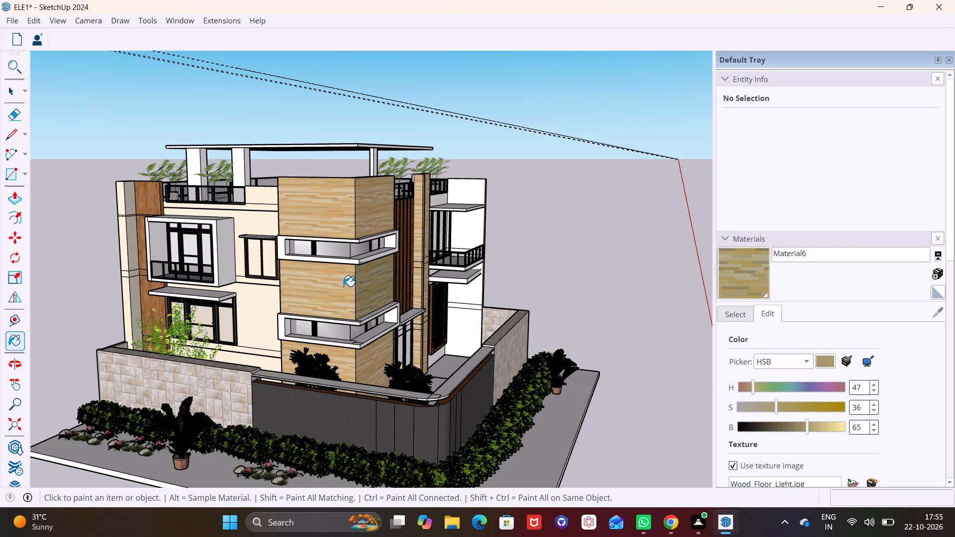
pyautogui.click(343, 286)
pyautogui.click(342, 227)
pyautogui.click(382, 217)
pyautogui.click(373, 364)
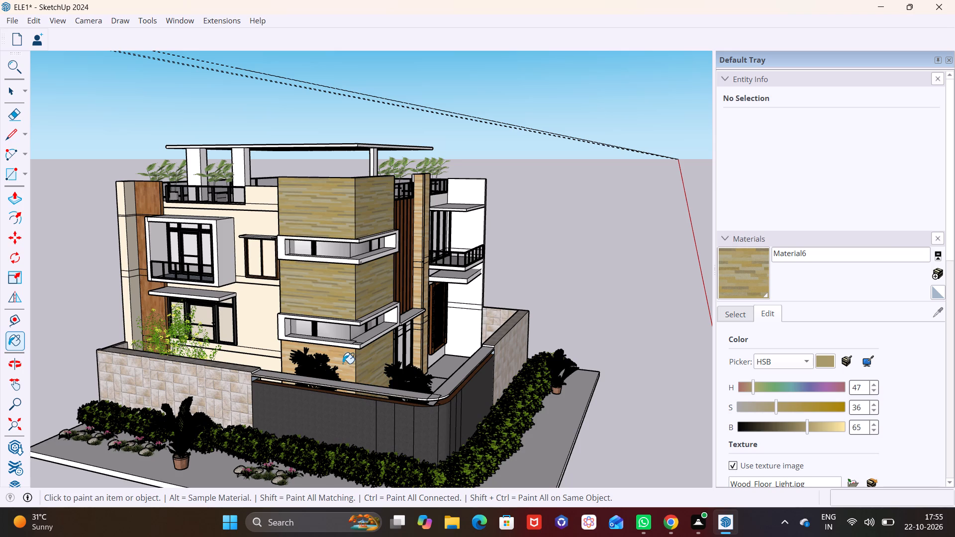
pyautogui.click(343, 363)
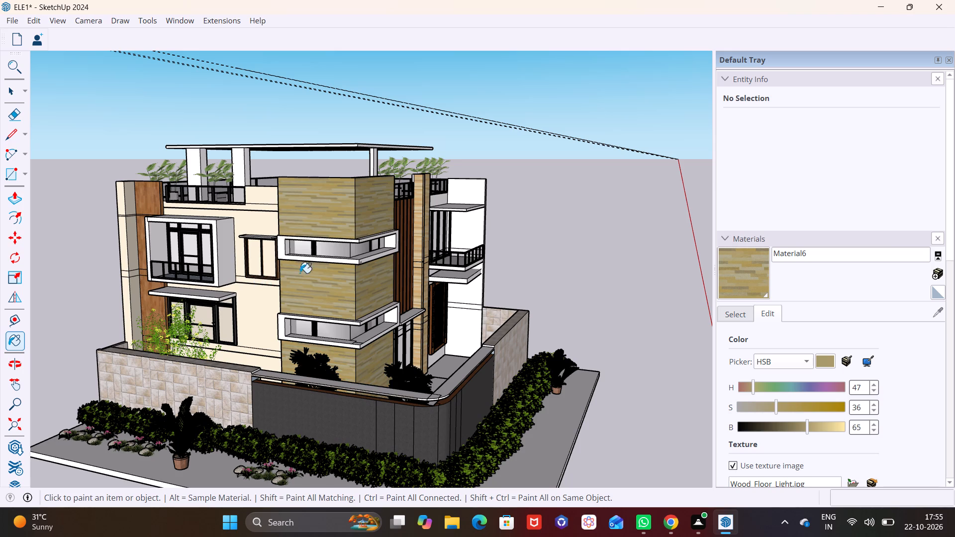
# Paint the upper and middle sections of the two tall vertical fins beside the brown slats with the new wood material.
pyautogui.click(417, 219)
pyautogui.click(428, 214)
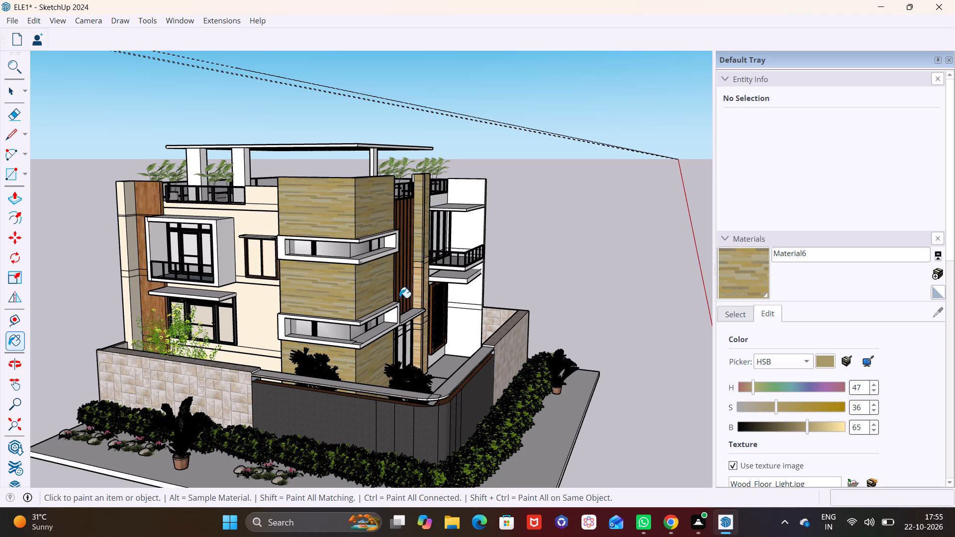
pyautogui.scroll(-2, 491, 266)
pyautogui.moveTo(469, 281); pyautogui.dragTo(382, 261, button='middle')
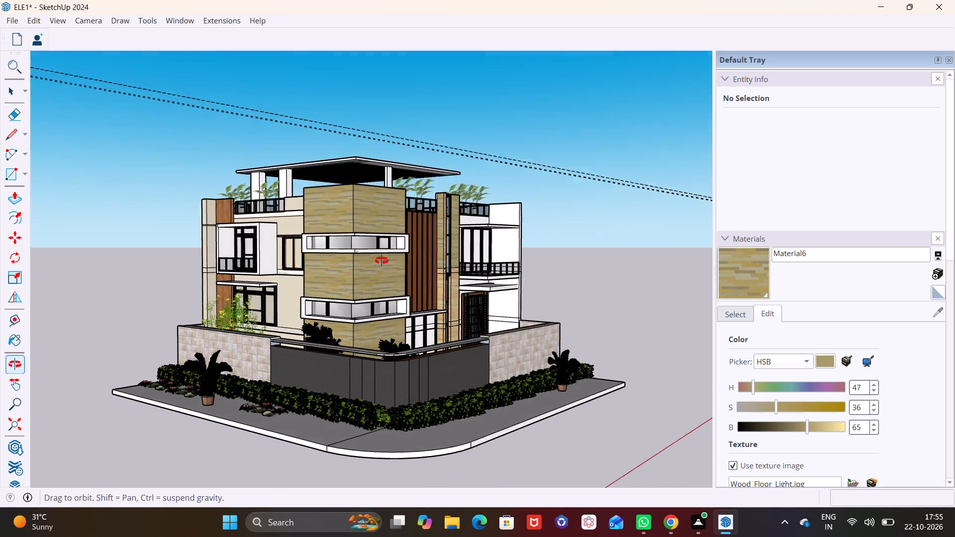
pyautogui.moveTo(382, 261); pyautogui.dragTo(379, 275, button='middle')
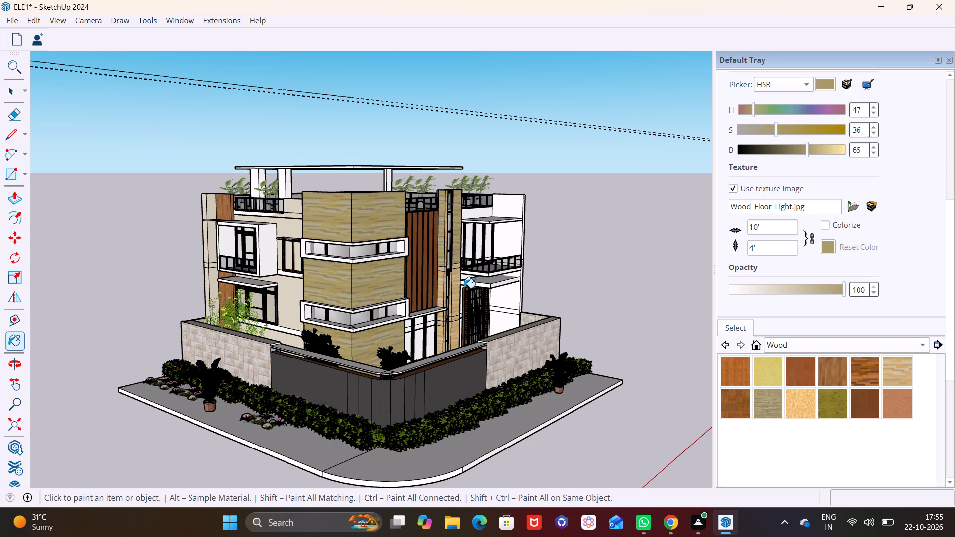
pyautogui.scroll(6, 462, 315)
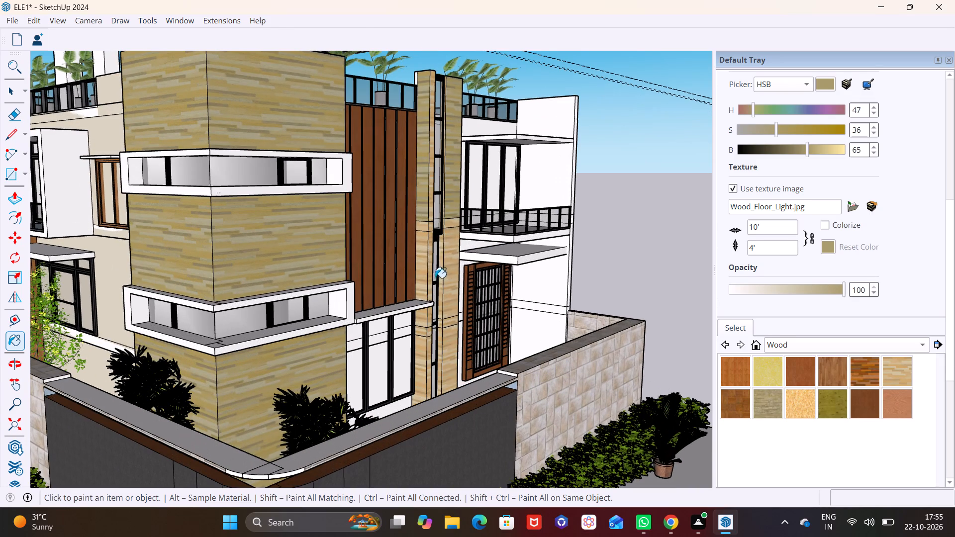
pyautogui.click(423, 269)
pyautogui.click(429, 229)
pyautogui.click(424, 229)
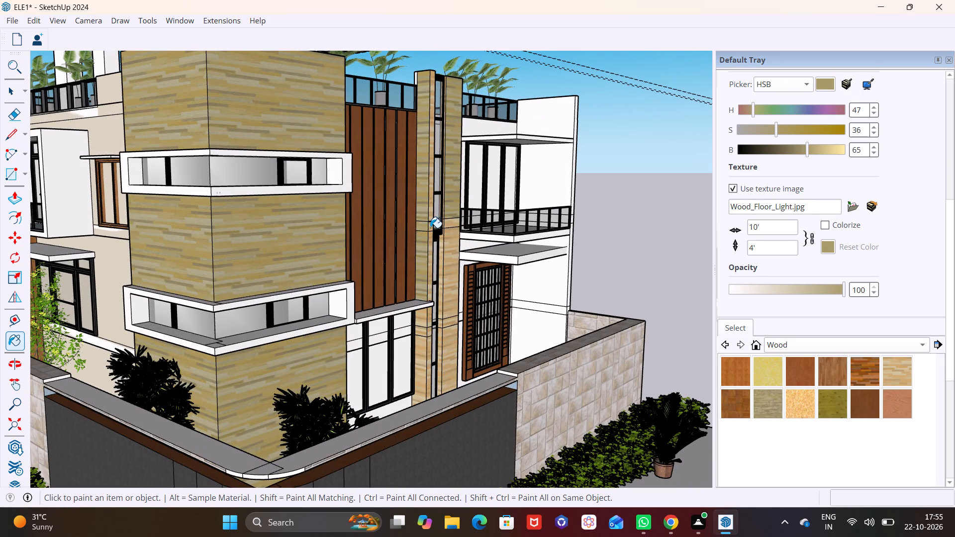
pyautogui.click(430, 228)
pyautogui.click(432, 214)
pyautogui.click(432, 252)
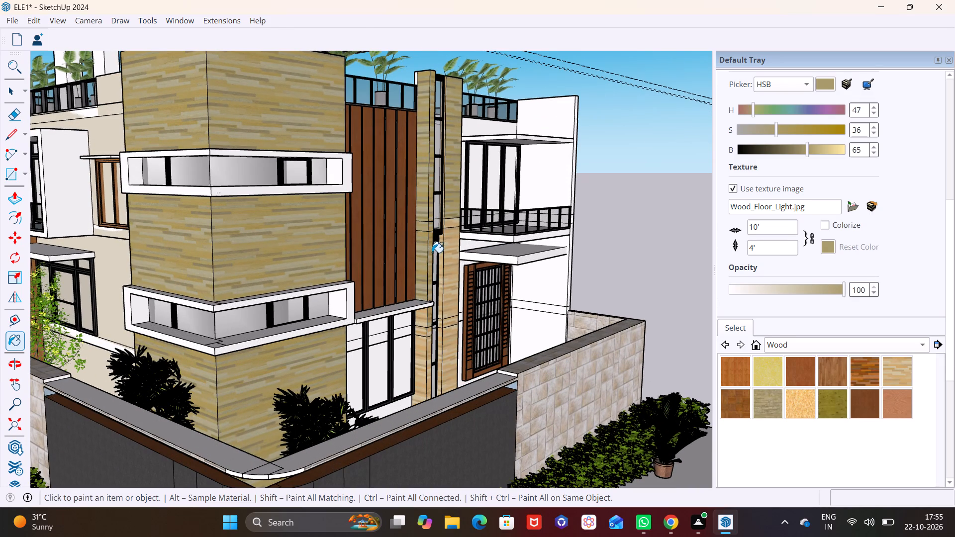
pyautogui.click(448, 250)
pyautogui.click(440, 255)
pyautogui.click(452, 225)
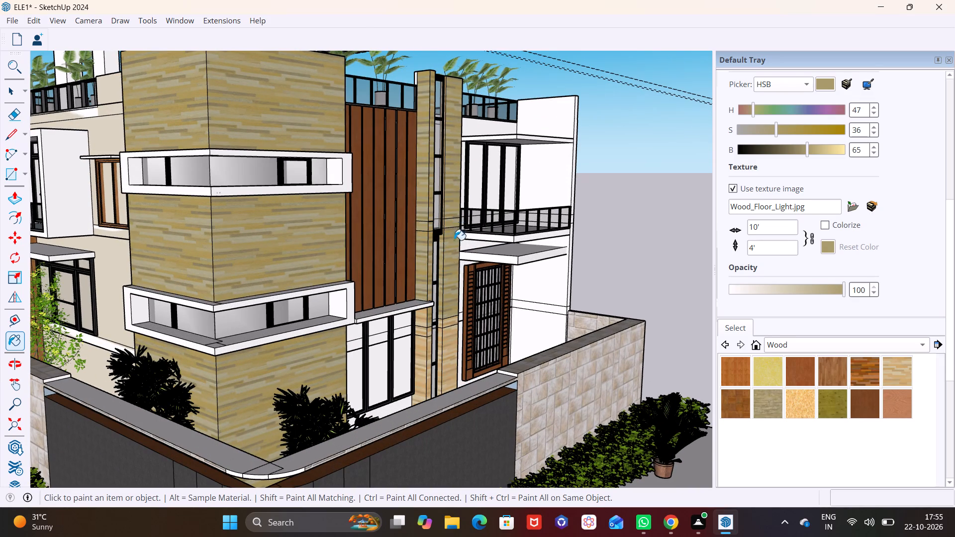
# Paint the lower sections of the two tall vertical fins beside the entrance door with the new wood material.
pyautogui.click(448, 325)
pyautogui.moveTo(439, 325); pyautogui.dragTo(439, 340)
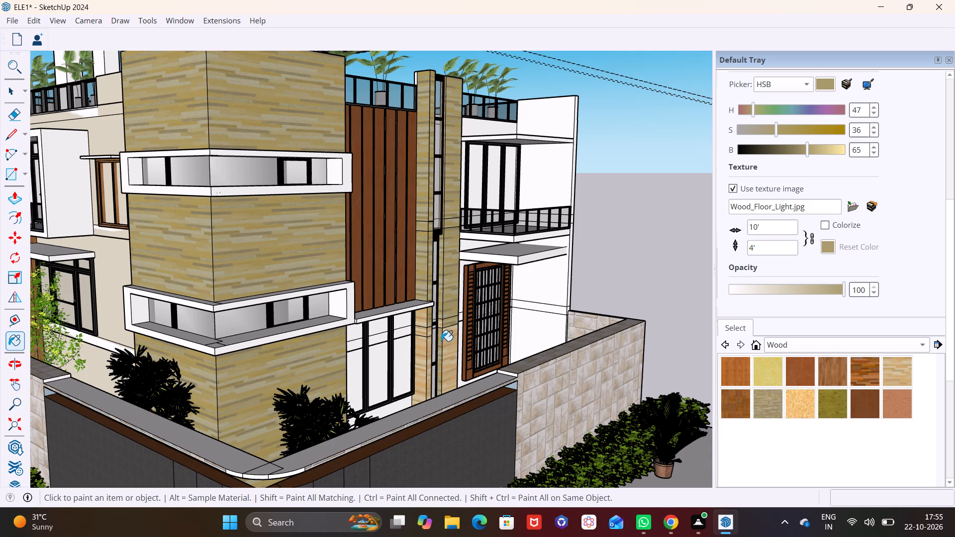
pyautogui.click(441, 341)
pyautogui.click(451, 341)
pyautogui.click(419, 336)
pyautogui.click(424, 321)
pyautogui.click(427, 333)
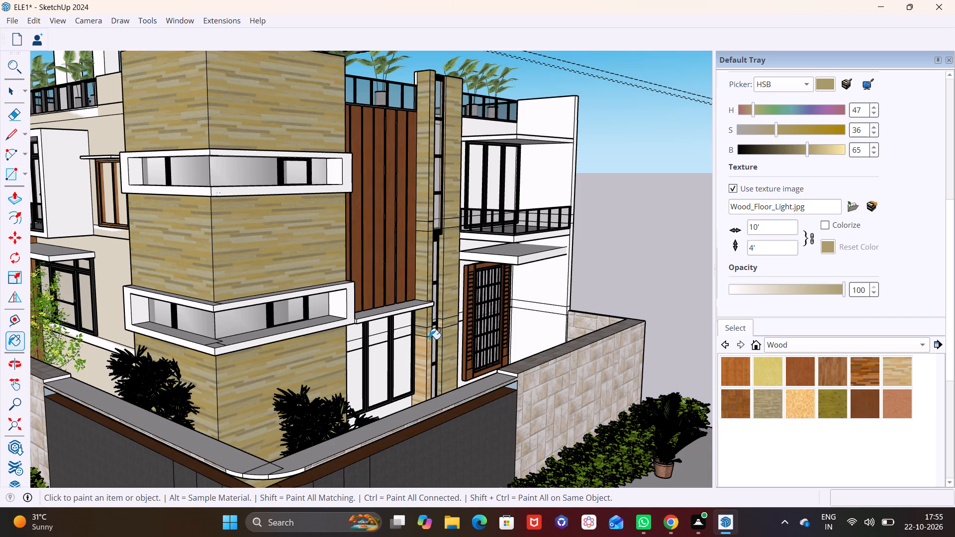
pyautogui.click(429, 351)
pyautogui.click(424, 351)
pyautogui.click(441, 326)
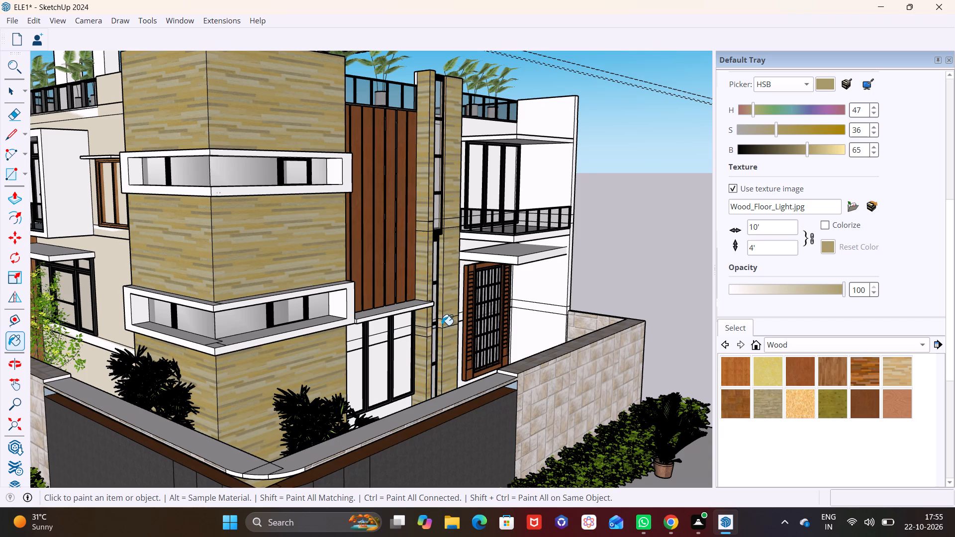
pyautogui.scroll(4, 442, 329)
pyautogui.click(422, 332)
# Examine the whole house exterior from the corner to review the repainted tower and fins.
pyautogui.scroll(-3, 425, 332)
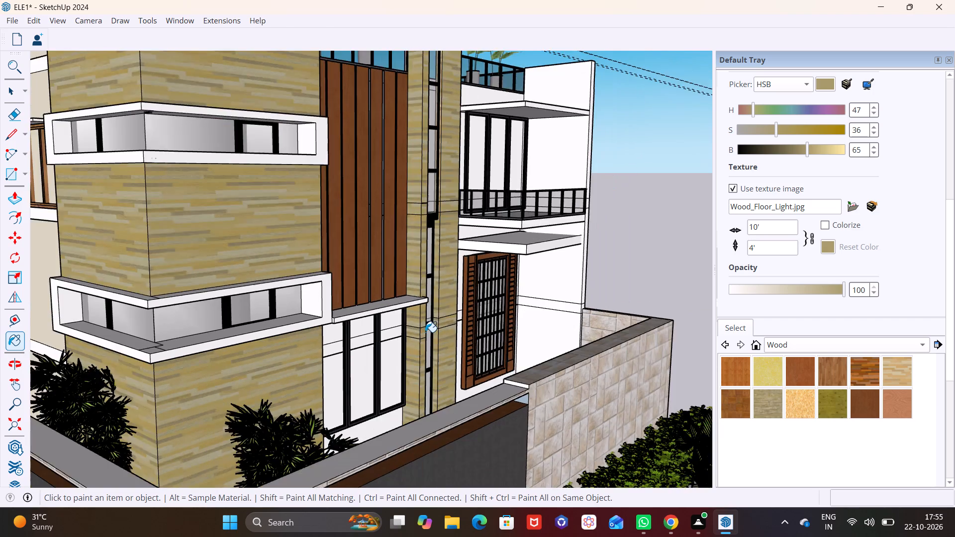
pyautogui.scroll(-7, 425, 332)
pyautogui.moveTo(426, 334); pyautogui.dragTo(408, 271, button='middle')
pyautogui.moveTo(435, 323); pyautogui.dragTo(439, 354, button='middle')
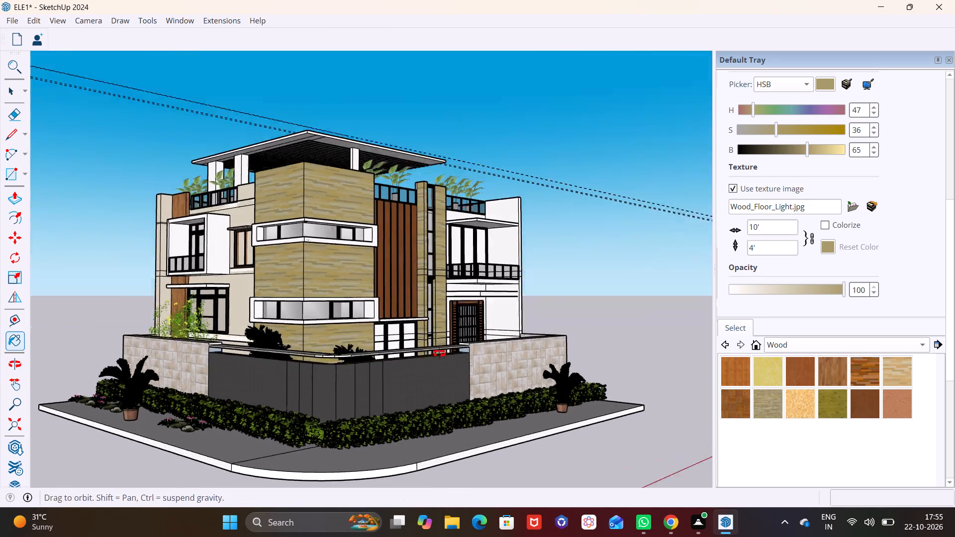
pyautogui.moveTo(439, 354); pyautogui.dragTo(453, 388, button='middle')
pyautogui.scroll(-2, 425, 355)
pyautogui.moveTo(431, 351); pyautogui.dragTo(454, 298, button='middle')
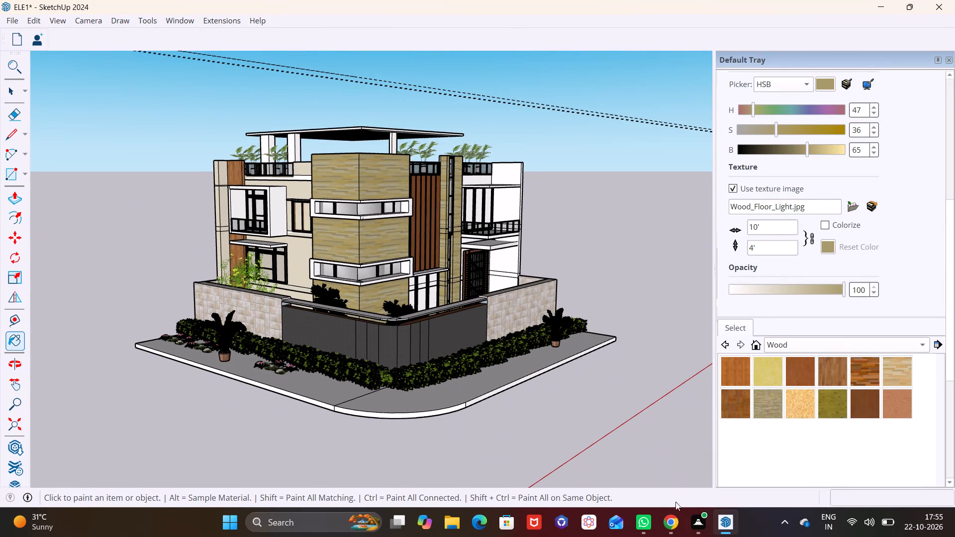
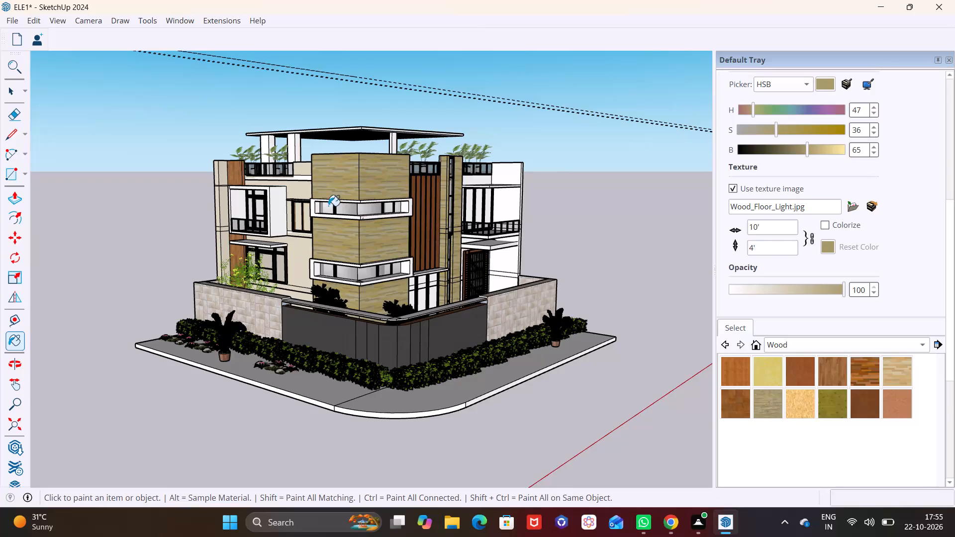
# Examine the brown vertical slats and the upper wood strip above the projecting balcony, selecting the strip's face.
pyautogui.scroll(1, 323, 216)
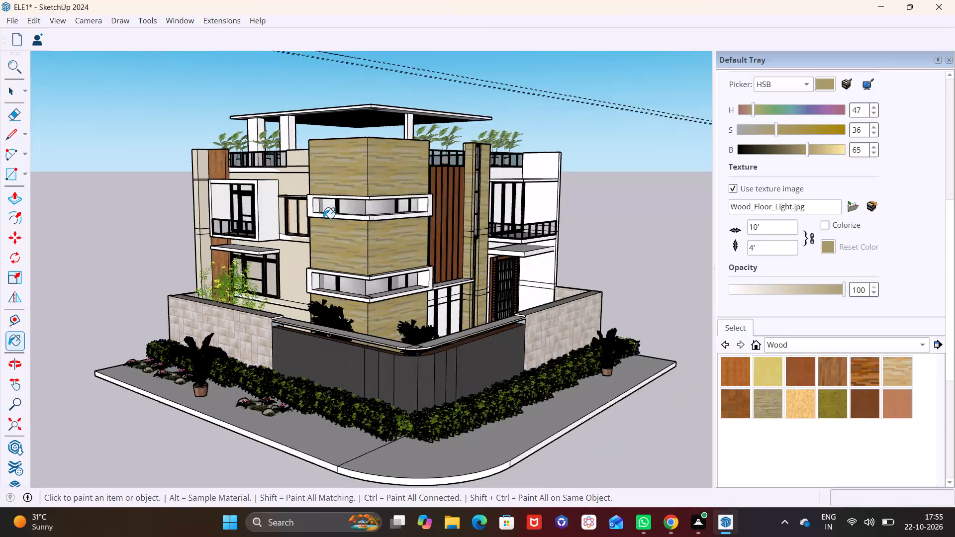
pyautogui.scroll(3, 323, 218)
pyautogui.press('space')
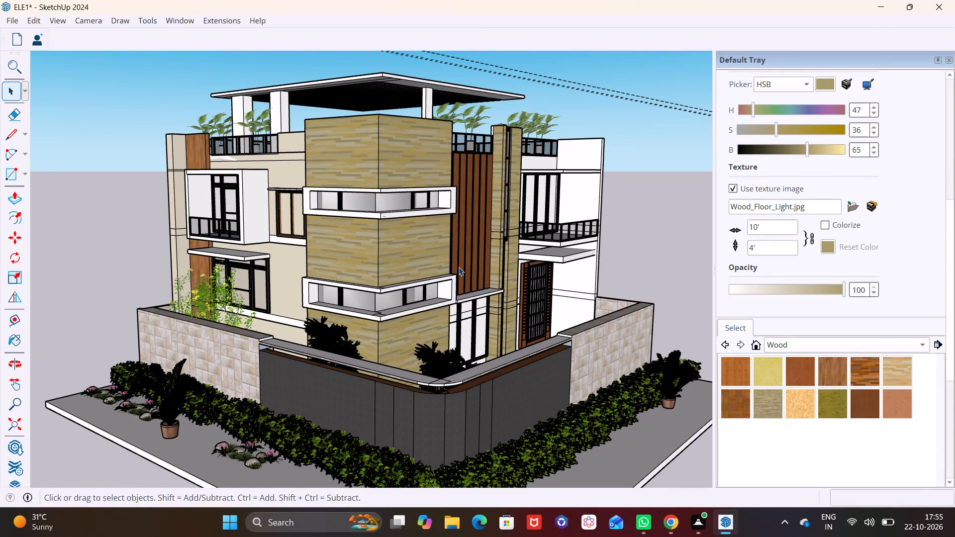
pyautogui.click(459, 267)
pyautogui.scroll(9, 458, 268)
pyautogui.scroll(-8, 459, 270)
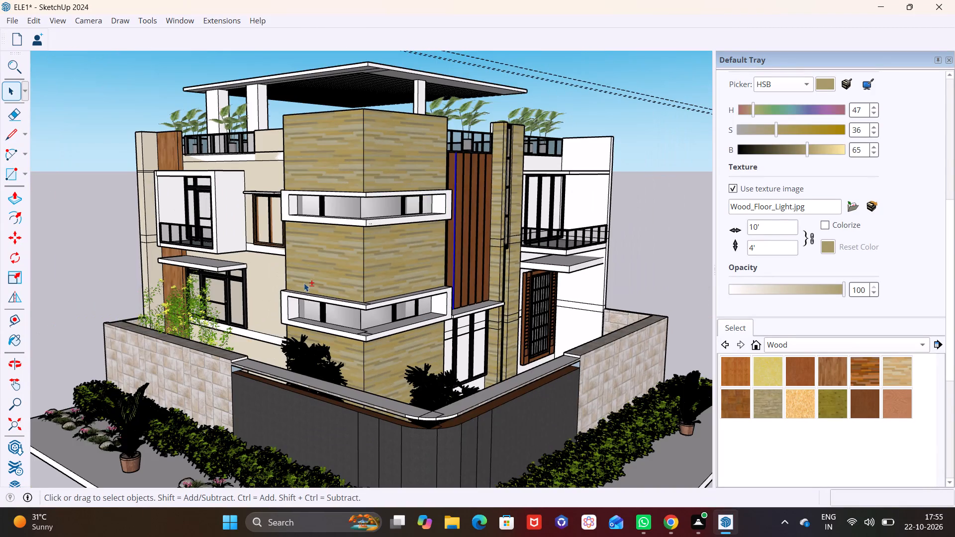
pyautogui.keyDown('shift'); pyautogui.moveTo(278, 239); pyautogui.dragTo(367, 226, button='middle'); pyautogui.keyUp('shift')
pyautogui.click(242, 135)
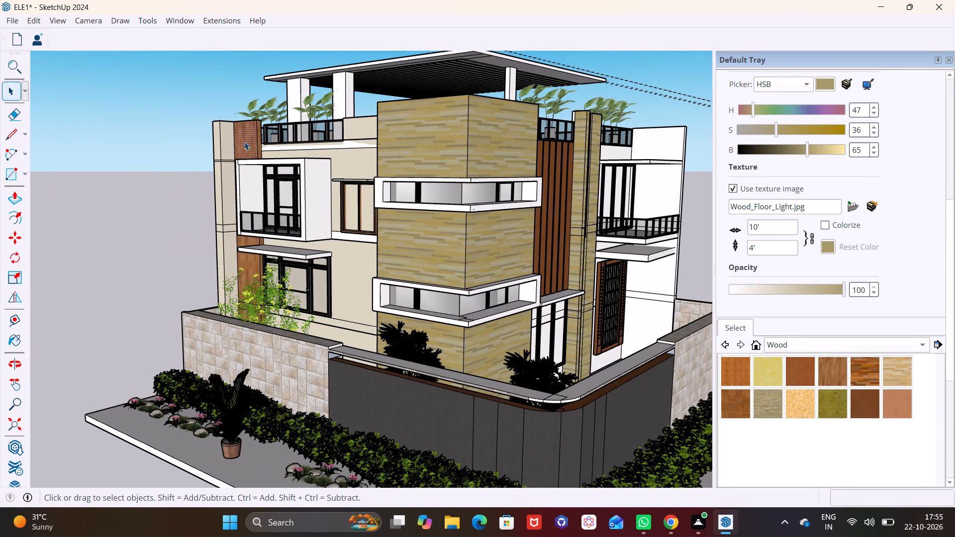
pyautogui.press('space')
pyautogui.scroll(6, 874, 190)
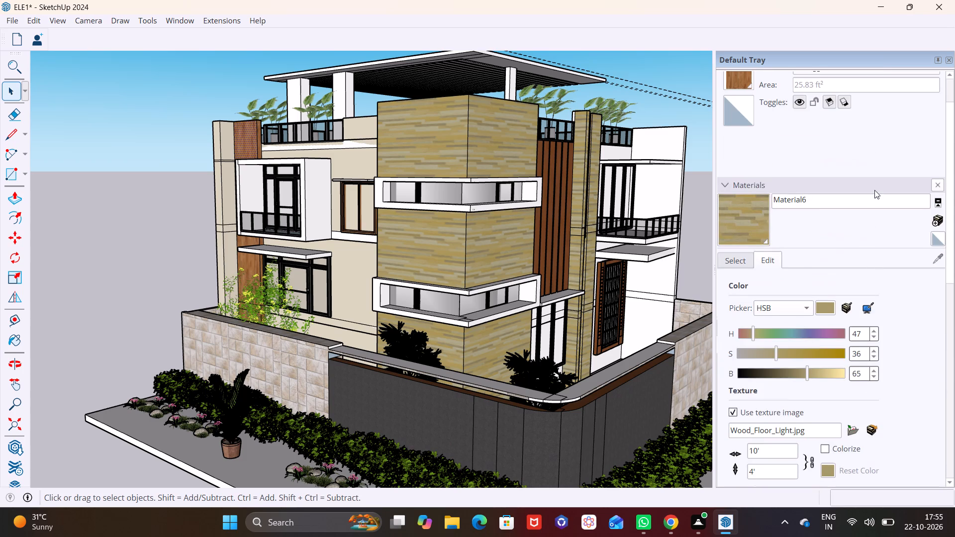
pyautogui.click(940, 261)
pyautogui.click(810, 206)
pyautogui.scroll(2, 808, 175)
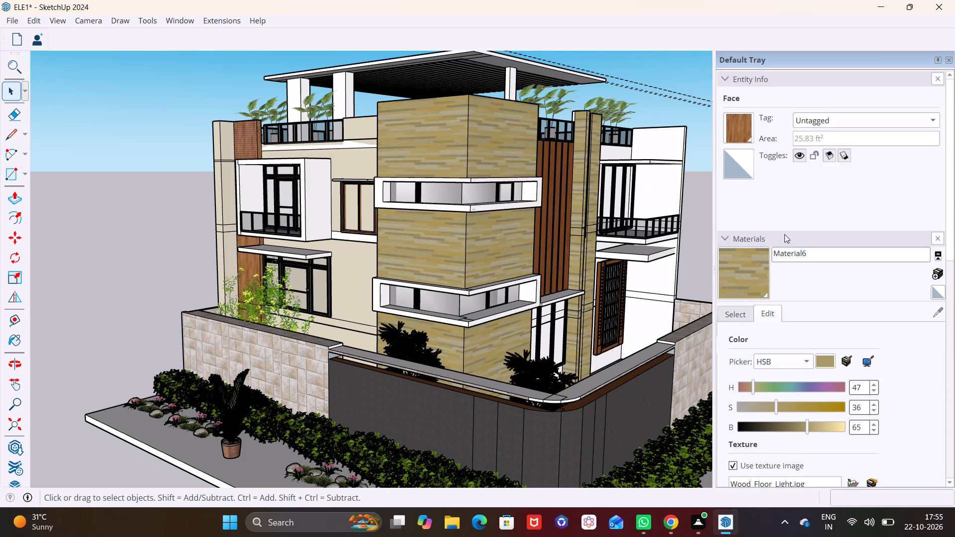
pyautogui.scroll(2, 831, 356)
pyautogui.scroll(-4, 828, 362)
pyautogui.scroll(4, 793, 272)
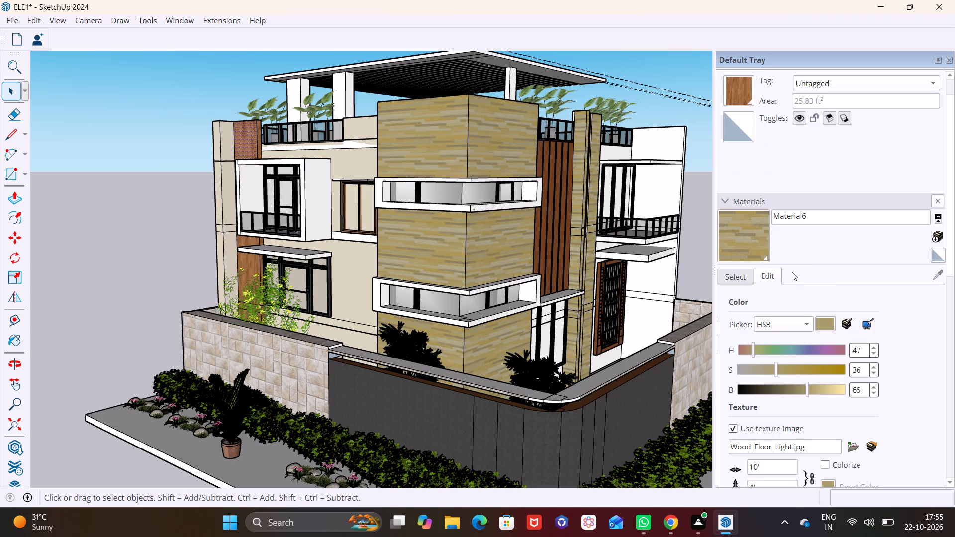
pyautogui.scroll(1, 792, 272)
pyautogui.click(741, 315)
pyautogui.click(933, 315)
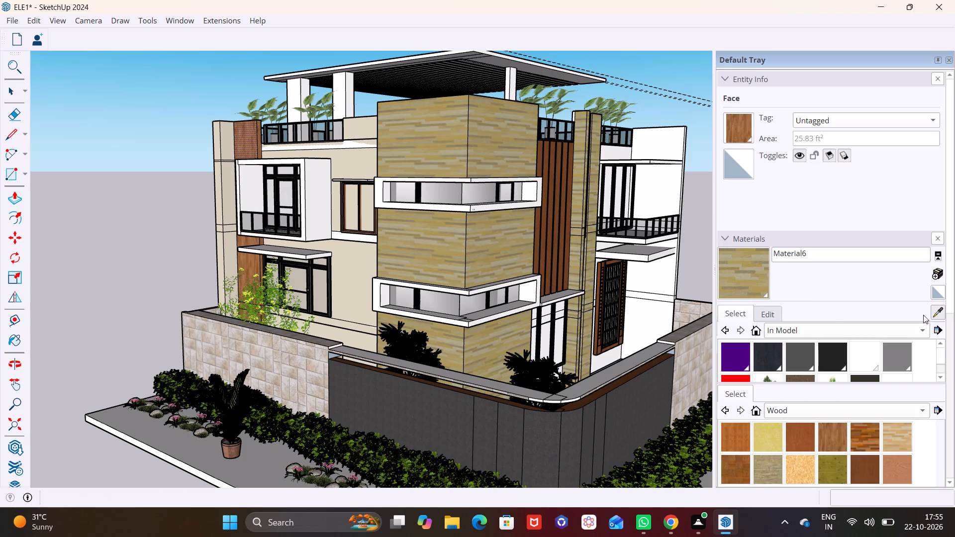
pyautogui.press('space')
# Select the lower wood strip behind the flowering shrub and check which paint its front face uses.
pyautogui.click(244, 267)
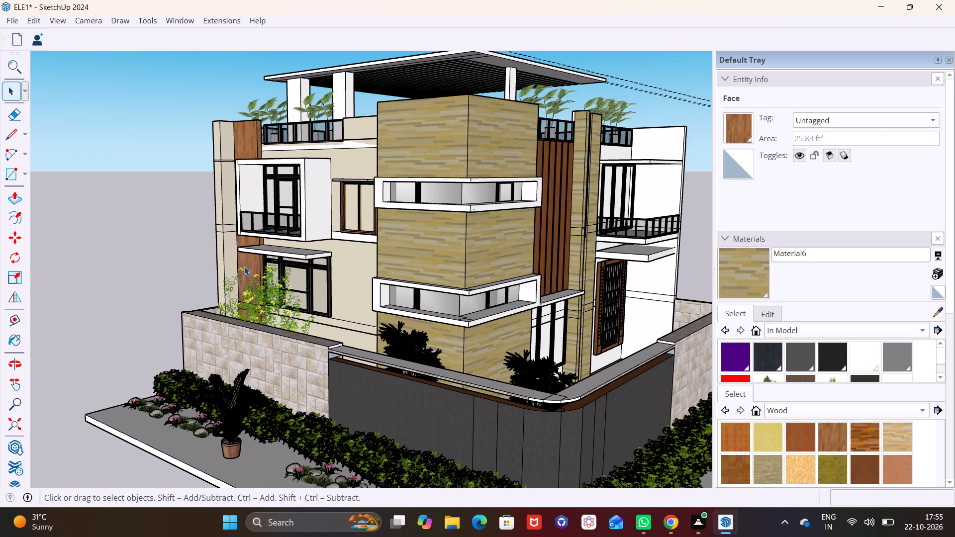
pyautogui.scroll(6, 245, 267)
pyautogui.keyDown('shift'); pyautogui.moveTo(319, 283); pyautogui.dragTo(194, 350, button='middle'); pyautogui.keyUp('shift')
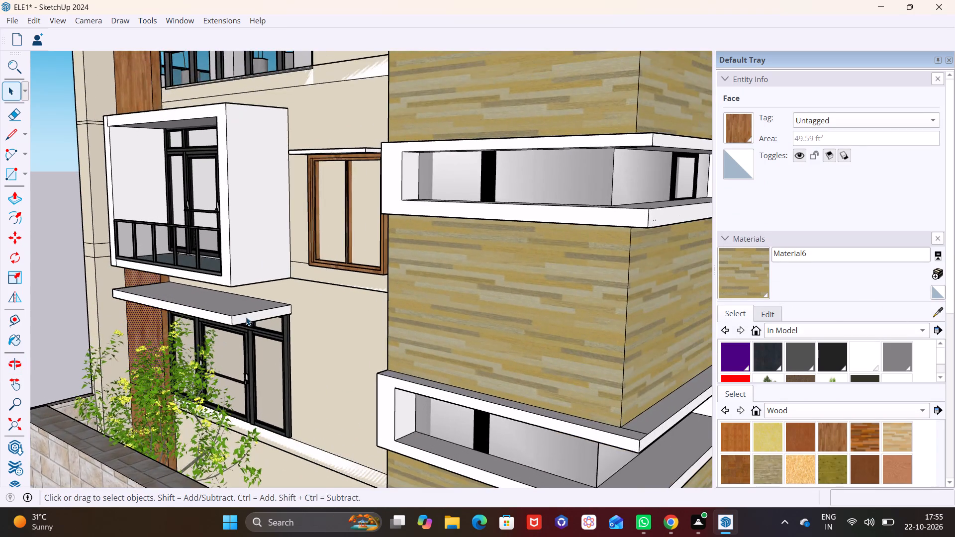
pyautogui.scroll(-5, 246, 317)
pyautogui.moveTo(515, 285); pyautogui.dragTo(460, 289, button='middle')
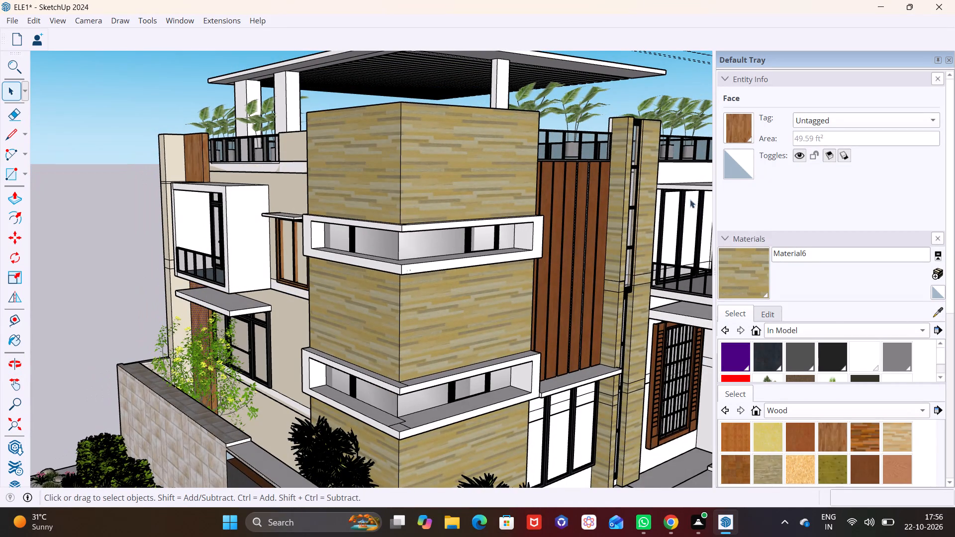
pyautogui.click(729, 131)
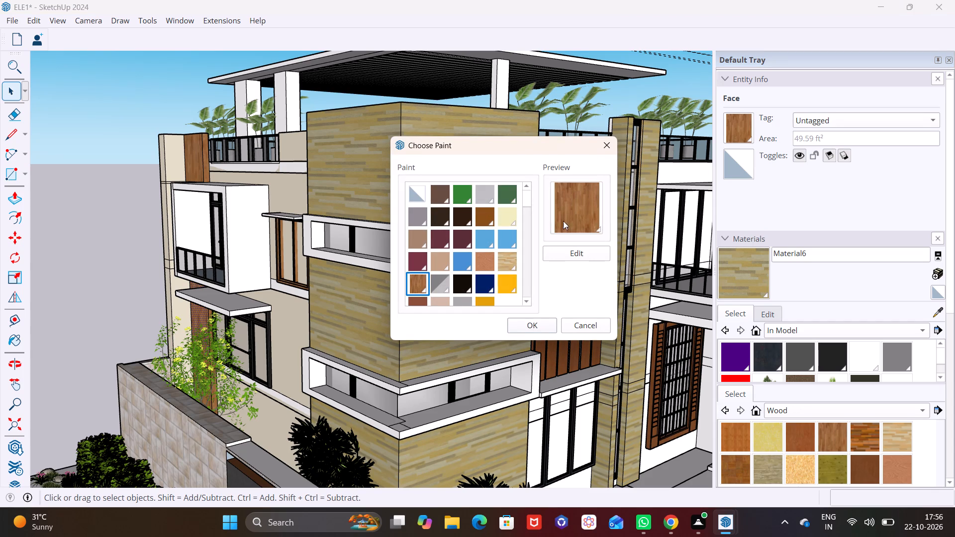
pyautogui.click(592, 215)
pyautogui.click(552, 325)
pyautogui.scroll(2, 620, 268)
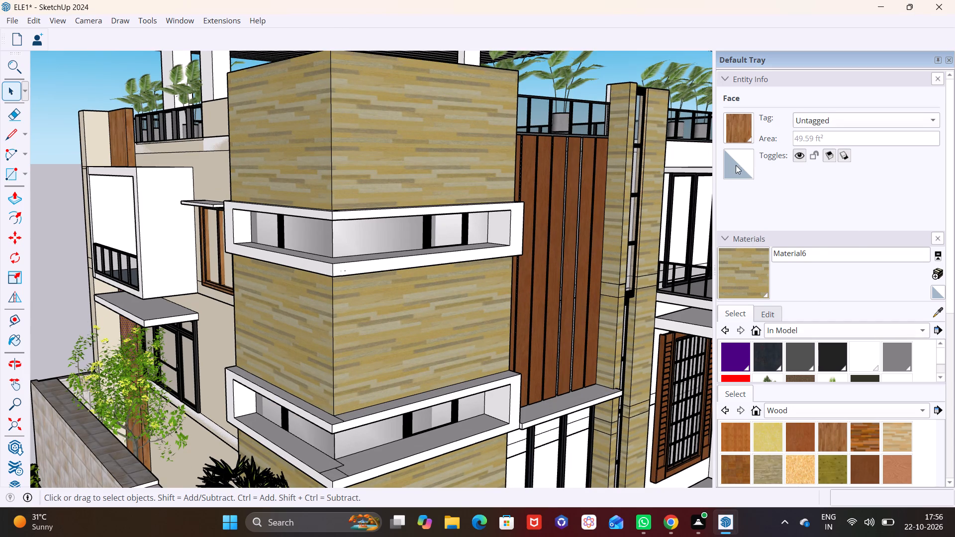
pyautogui.click(734, 129)
pyautogui.scroll(3, 737, 129)
pyautogui.click(573, 220)
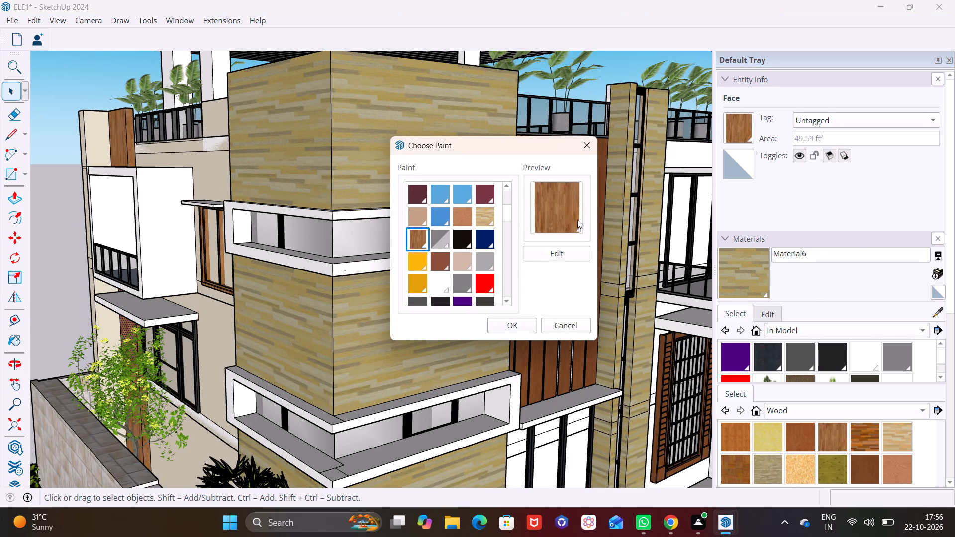
pyautogui.click(586, 145)
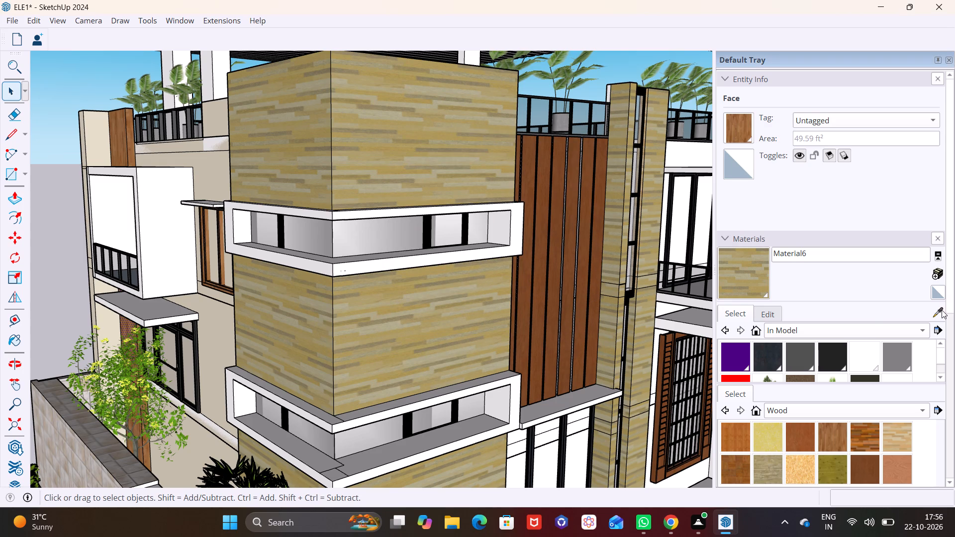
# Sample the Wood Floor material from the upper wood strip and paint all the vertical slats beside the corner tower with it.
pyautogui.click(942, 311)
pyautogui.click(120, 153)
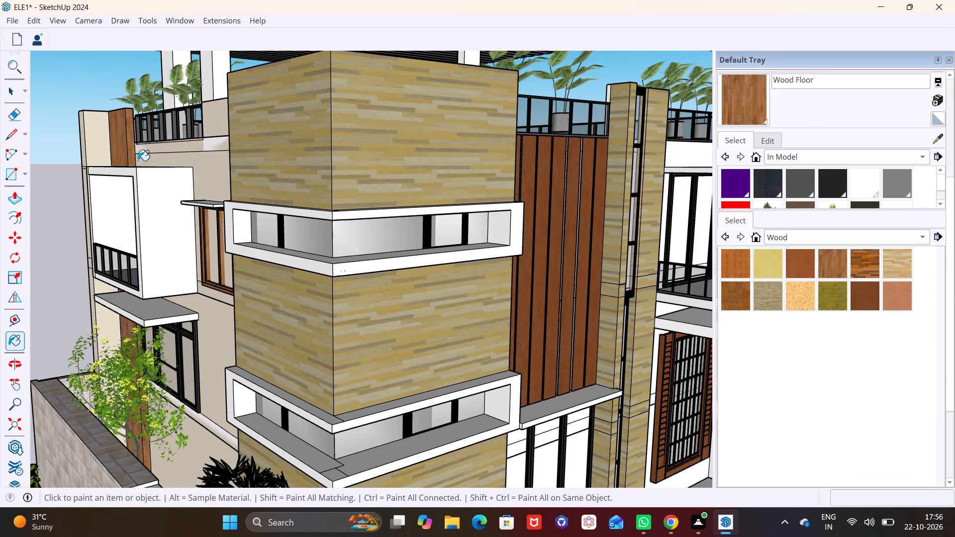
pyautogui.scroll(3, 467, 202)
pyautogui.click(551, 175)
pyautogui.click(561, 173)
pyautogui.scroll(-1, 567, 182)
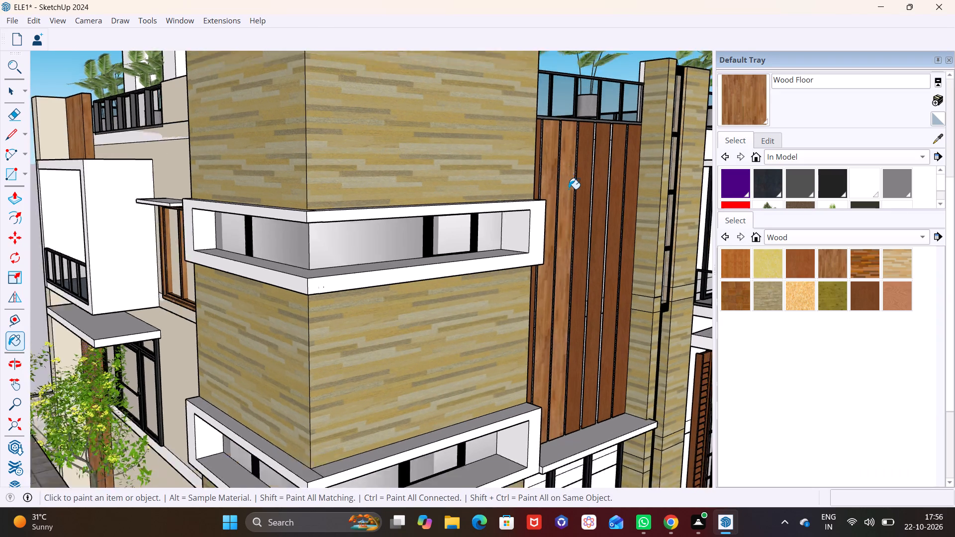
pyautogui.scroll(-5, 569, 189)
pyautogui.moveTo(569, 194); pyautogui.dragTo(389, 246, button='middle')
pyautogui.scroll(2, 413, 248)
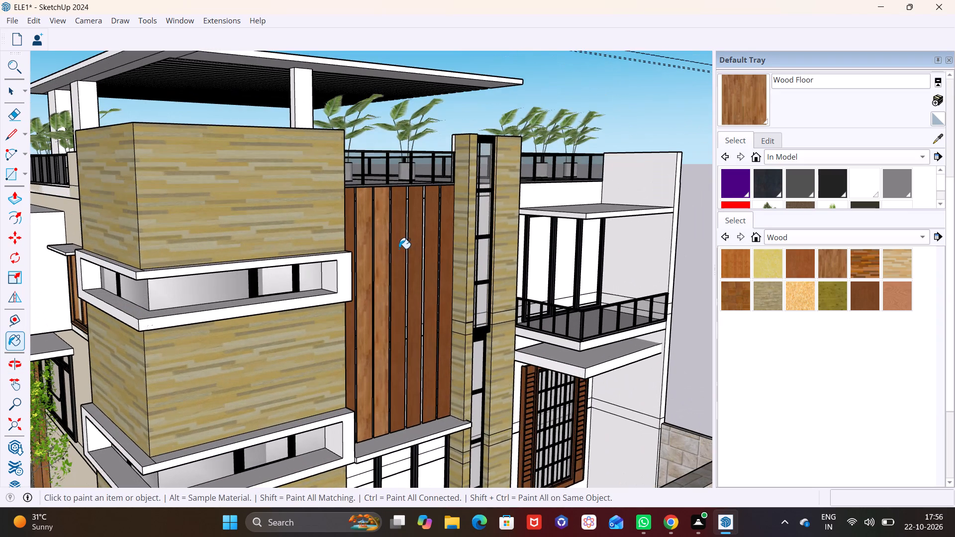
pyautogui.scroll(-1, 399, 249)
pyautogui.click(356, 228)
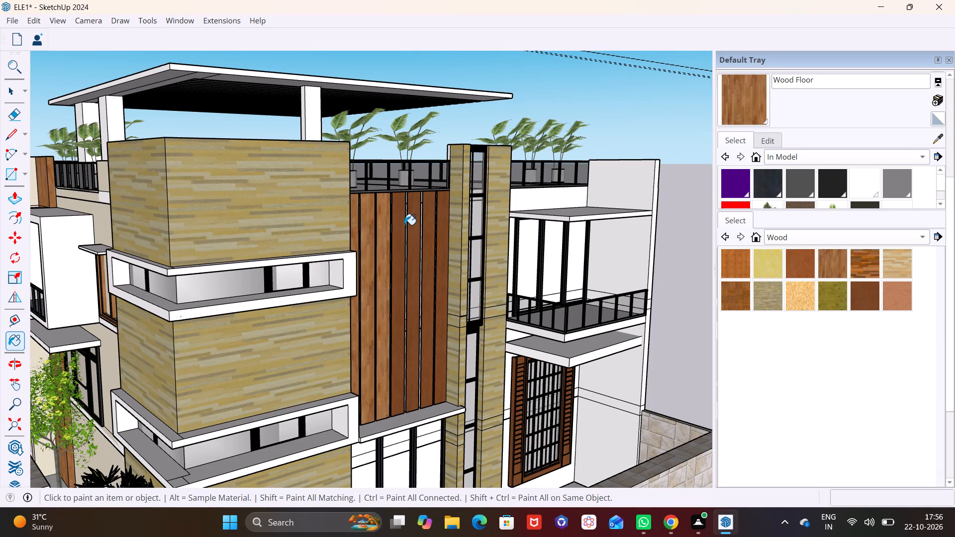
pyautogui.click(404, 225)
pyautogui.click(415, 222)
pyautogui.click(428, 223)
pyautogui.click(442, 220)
# Repaint the vertical slats between the corner tower and the tall fins with Wood Veneer 01 from the Wood collection.
pyautogui.scroll(-3, 412, 273)
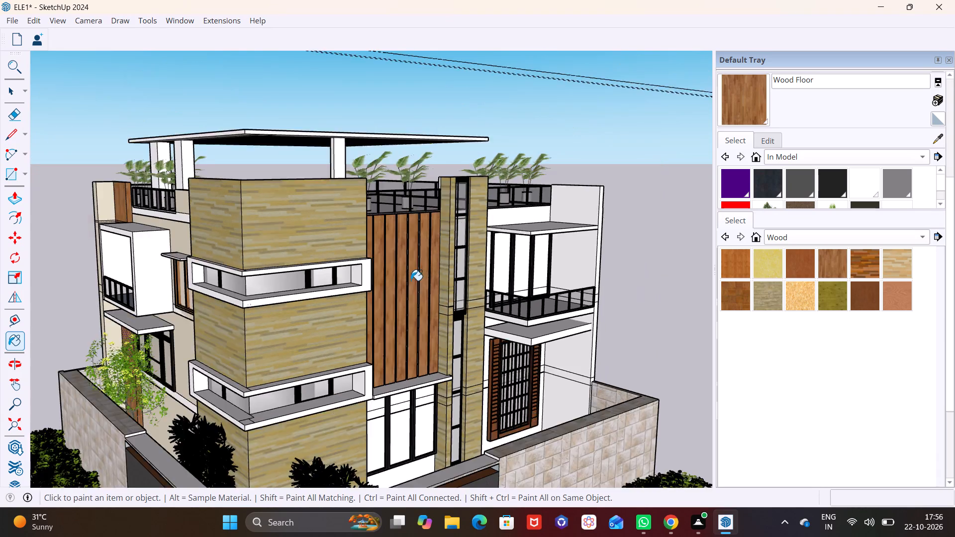
pyautogui.scroll(-4, 411, 280)
pyautogui.moveTo(410, 307); pyautogui.dragTo(454, 253, button='middle')
pyautogui.scroll(1, 449, 273)
pyautogui.moveTo(444, 282); pyautogui.dragTo(418, 312, button='middle')
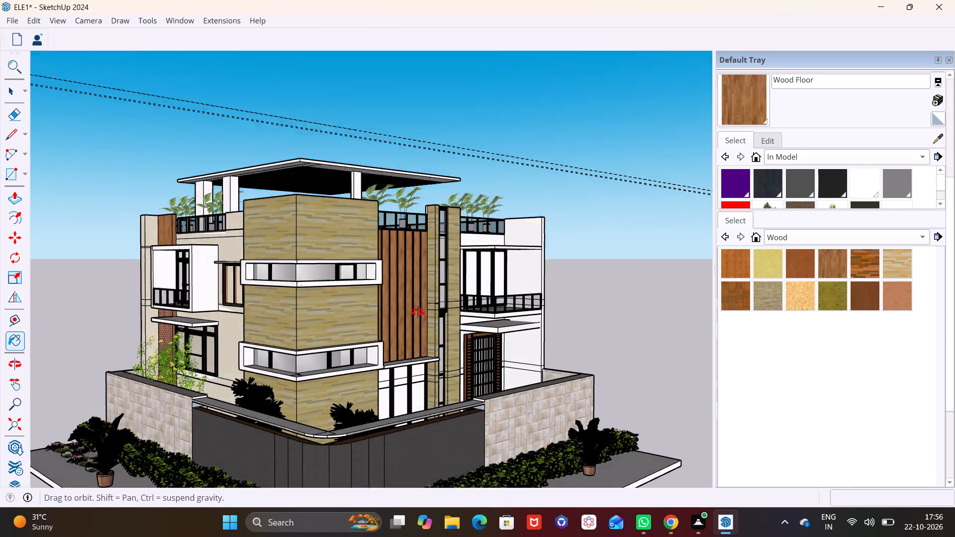
pyautogui.moveTo(418, 312); pyautogui.dragTo(397, 343, button='middle')
pyautogui.click(877, 301)
pyautogui.click(381, 266)
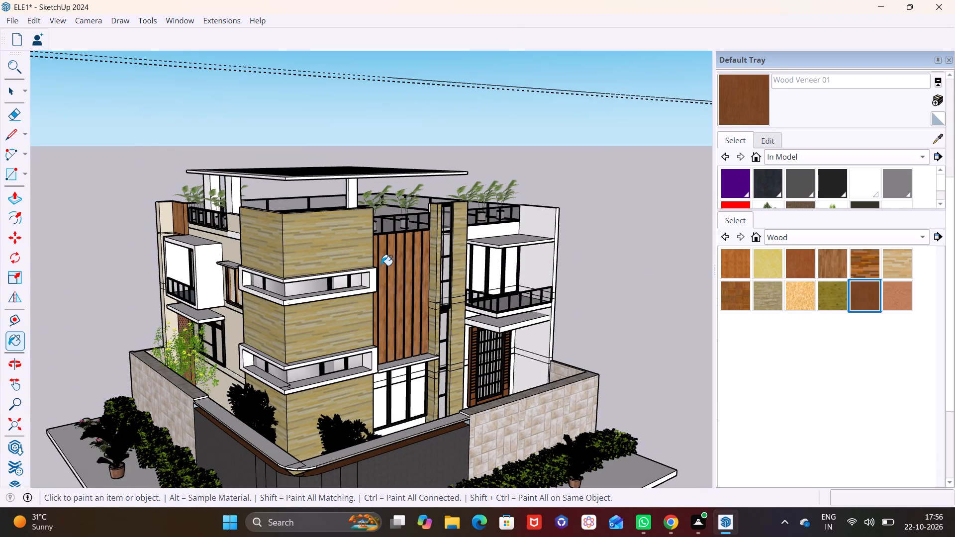
pyautogui.click(394, 255)
pyautogui.click(400, 254)
pyautogui.click(406, 254)
pyautogui.click(414, 251)
pyautogui.click(421, 250)
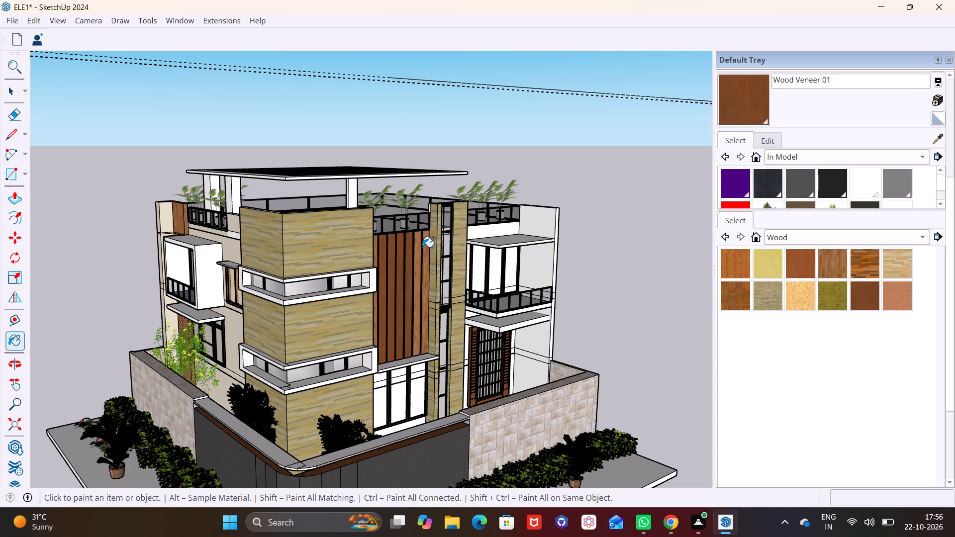
pyautogui.click(420, 248)
pyautogui.click(424, 248)
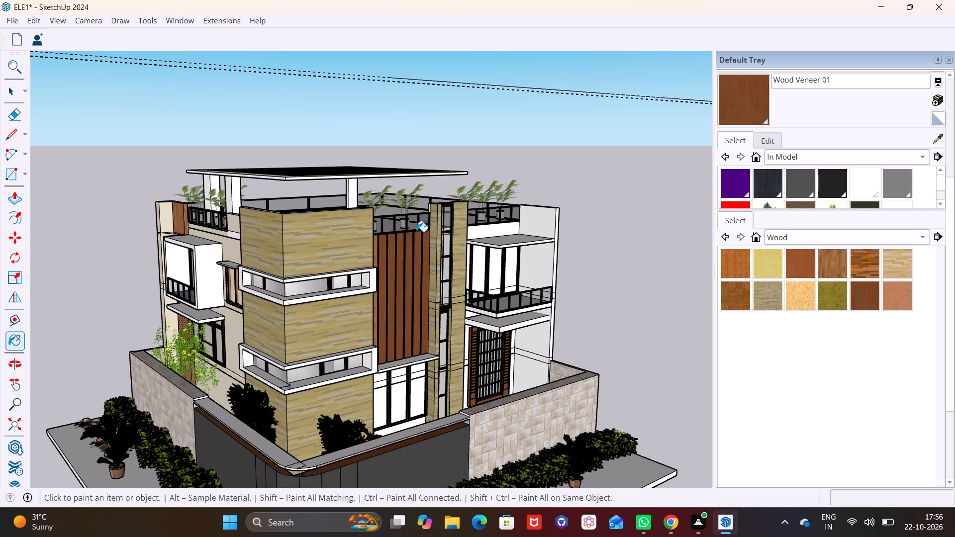
# Paint the narrow slat directly against the corner tower with Wood Veneer 01.
pyautogui.scroll(4, 424, 237)
pyautogui.moveTo(385, 263); pyautogui.dragTo(360, 266, button='middle')
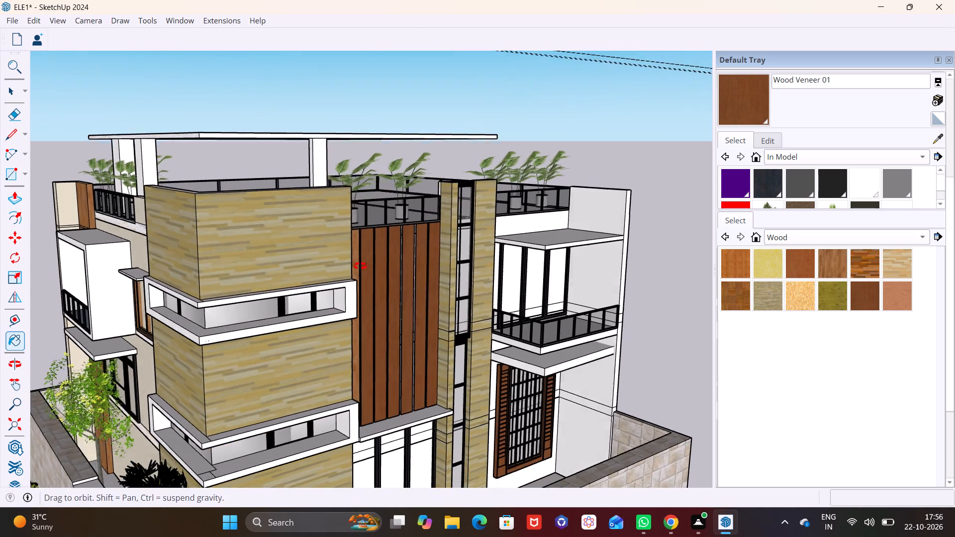
pyautogui.moveTo(360, 266); pyautogui.dragTo(330, 270, button='middle')
pyautogui.scroll(3, 340, 268)
pyautogui.click(345, 257)
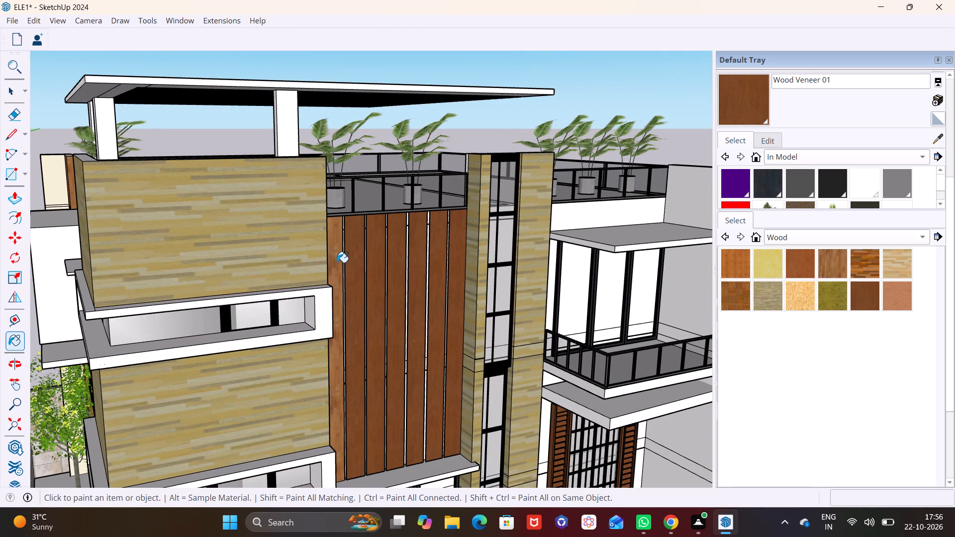
pyautogui.click(337, 263)
# Examine the whole house exterior from the corner and from above to review the slats against the tower cladding.
pyautogui.scroll(-11, 350, 291)
pyautogui.moveTo(407, 360); pyautogui.dragTo(577, 321, button='middle')
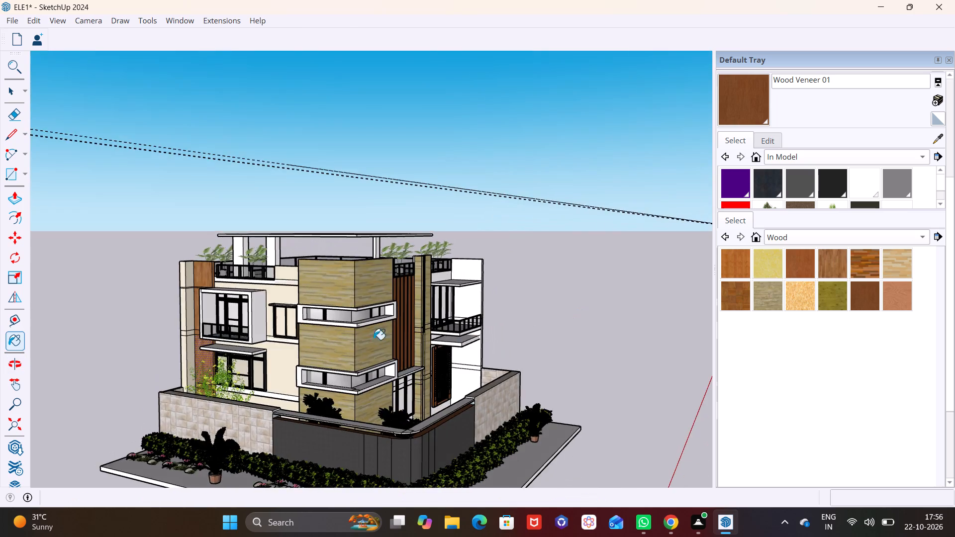
pyautogui.scroll(-6, 350, 345)
pyautogui.keyDown('shift'); pyautogui.moveTo(354, 359); pyautogui.dragTo(352, 266, button='middle'); pyautogui.keyUp('shift')
pyautogui.moveTo(371, 323); pyautogui.dragTo(348, 394, button='middle')
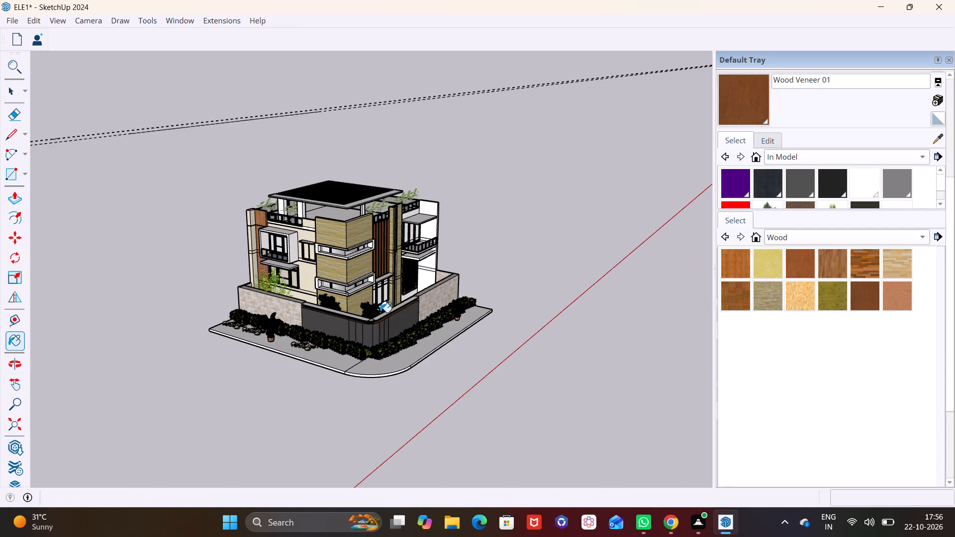
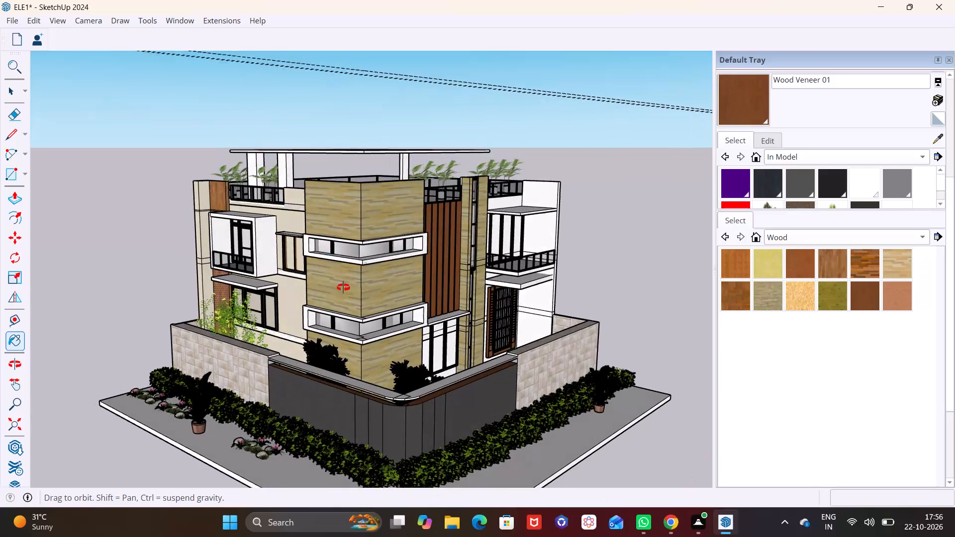
# Save the house model after viewing the whole exterior from the corner.
pyautogui.scroll(7, 330, 324)
pyautogui.scroll(-7, 369, 357)
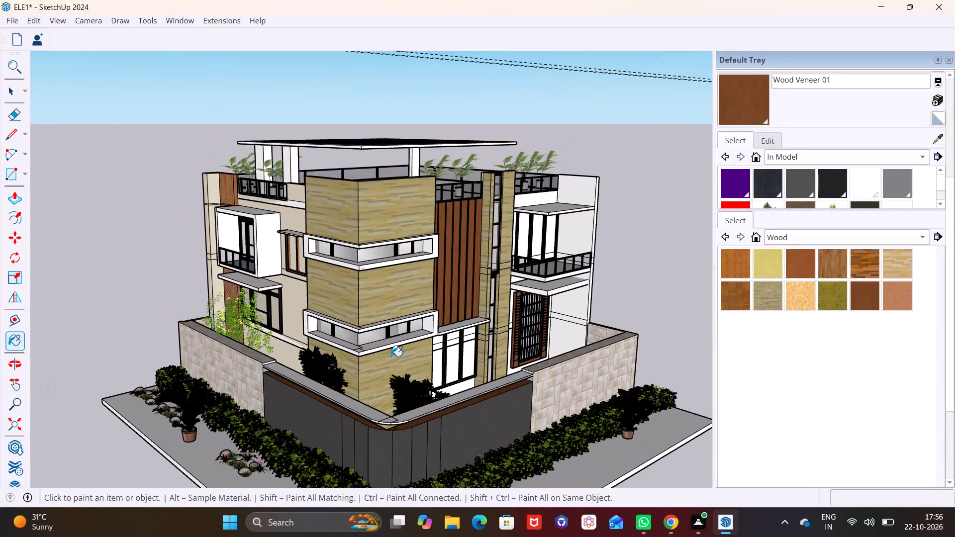
pyautogui.scroll(-3, 391, 357)
pyautogui.keyDown('shift'); pyautogui.moveTo(395, 353); pyautogui.dragTo(397, 303, button='middle'); pyautogui.keyUp('shift')
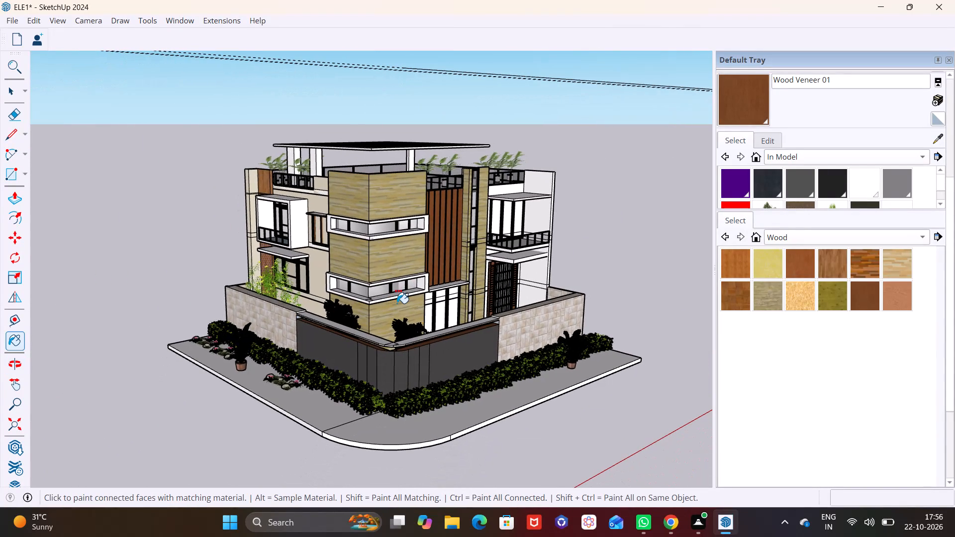
pyautogui.hotkey('ctrl', 's')
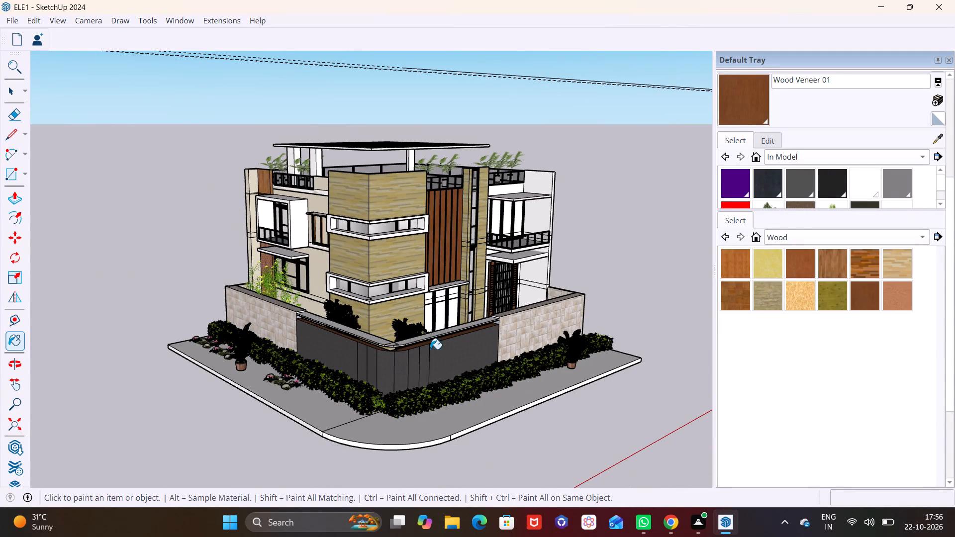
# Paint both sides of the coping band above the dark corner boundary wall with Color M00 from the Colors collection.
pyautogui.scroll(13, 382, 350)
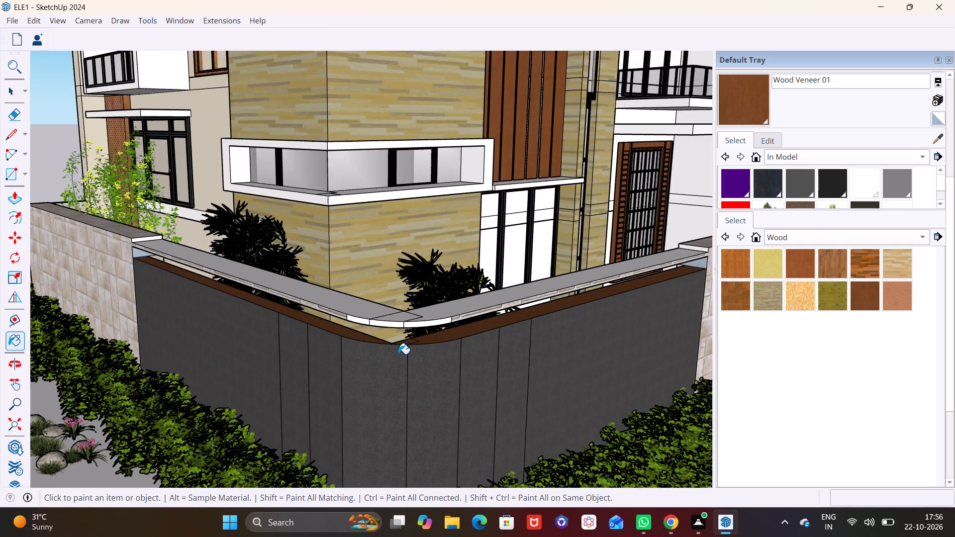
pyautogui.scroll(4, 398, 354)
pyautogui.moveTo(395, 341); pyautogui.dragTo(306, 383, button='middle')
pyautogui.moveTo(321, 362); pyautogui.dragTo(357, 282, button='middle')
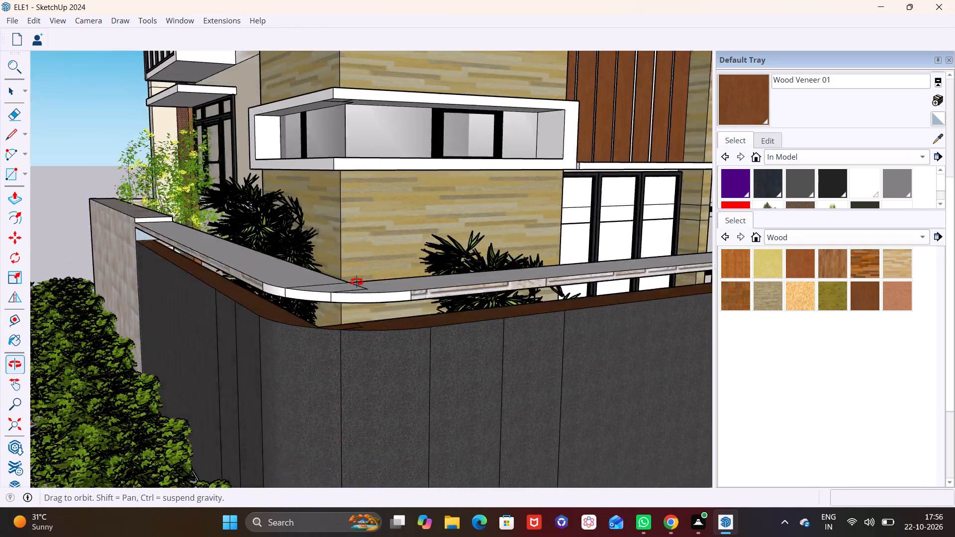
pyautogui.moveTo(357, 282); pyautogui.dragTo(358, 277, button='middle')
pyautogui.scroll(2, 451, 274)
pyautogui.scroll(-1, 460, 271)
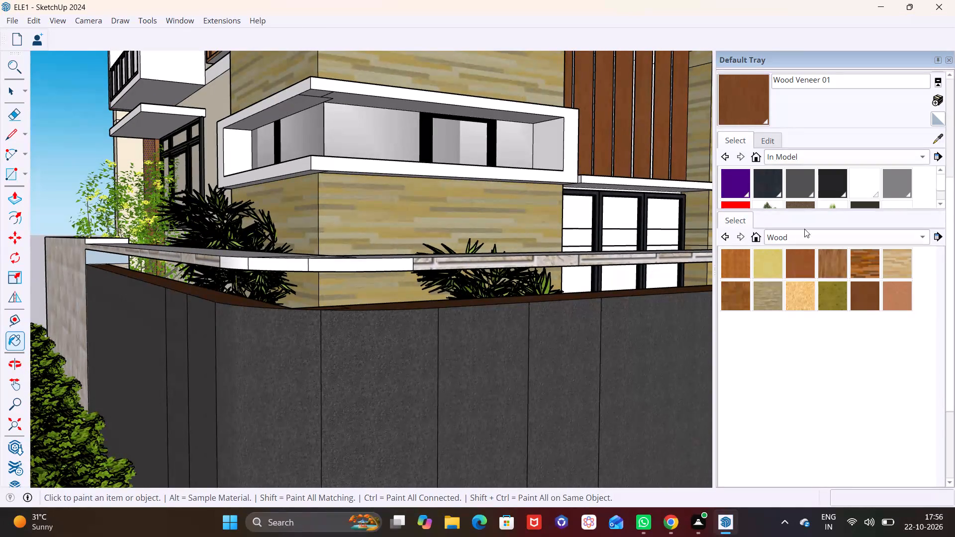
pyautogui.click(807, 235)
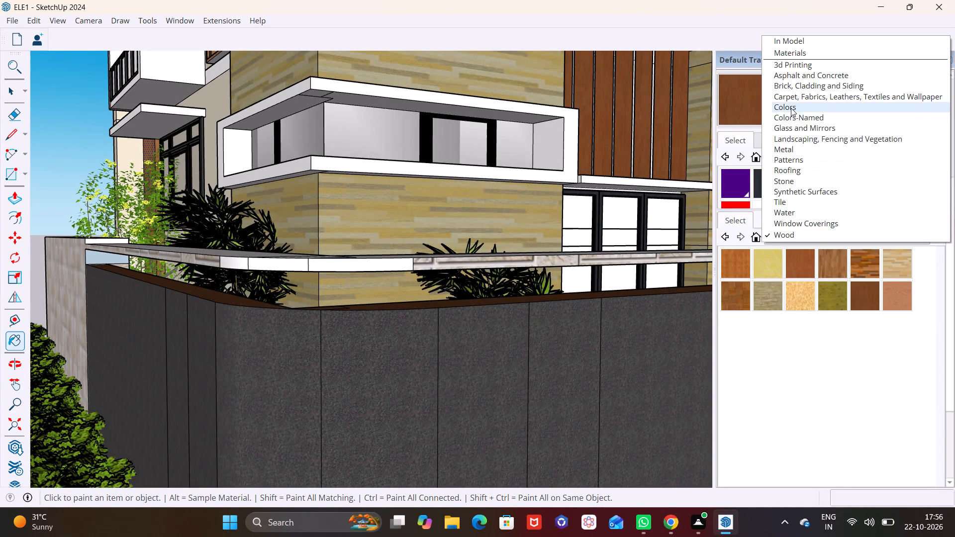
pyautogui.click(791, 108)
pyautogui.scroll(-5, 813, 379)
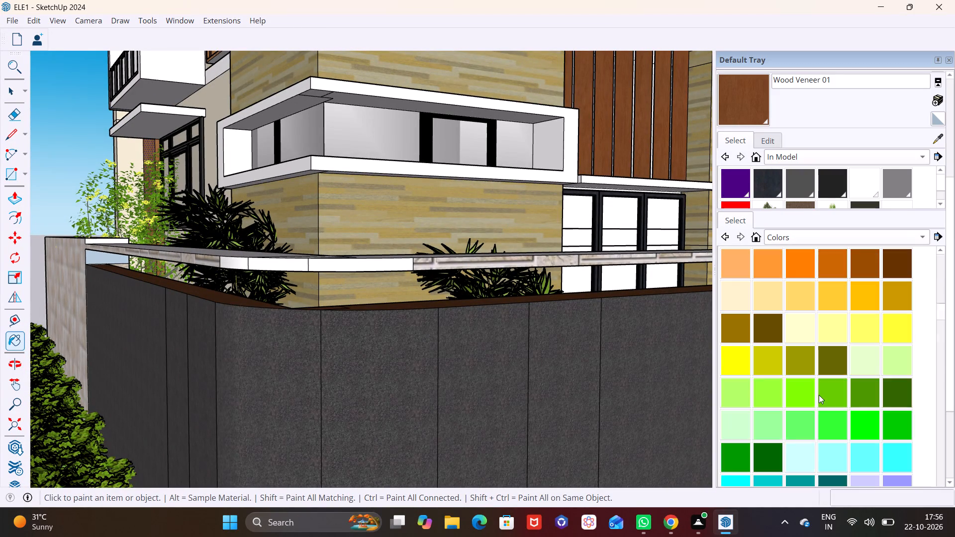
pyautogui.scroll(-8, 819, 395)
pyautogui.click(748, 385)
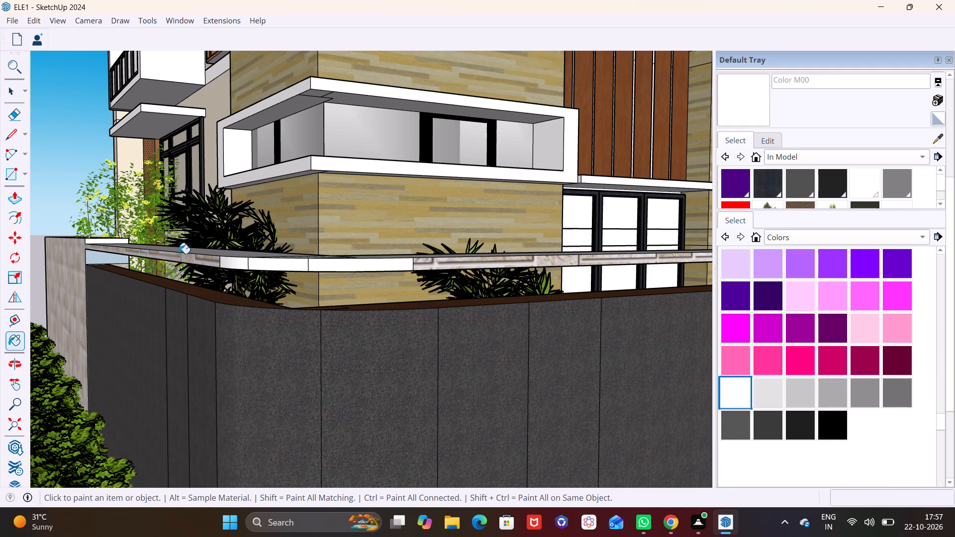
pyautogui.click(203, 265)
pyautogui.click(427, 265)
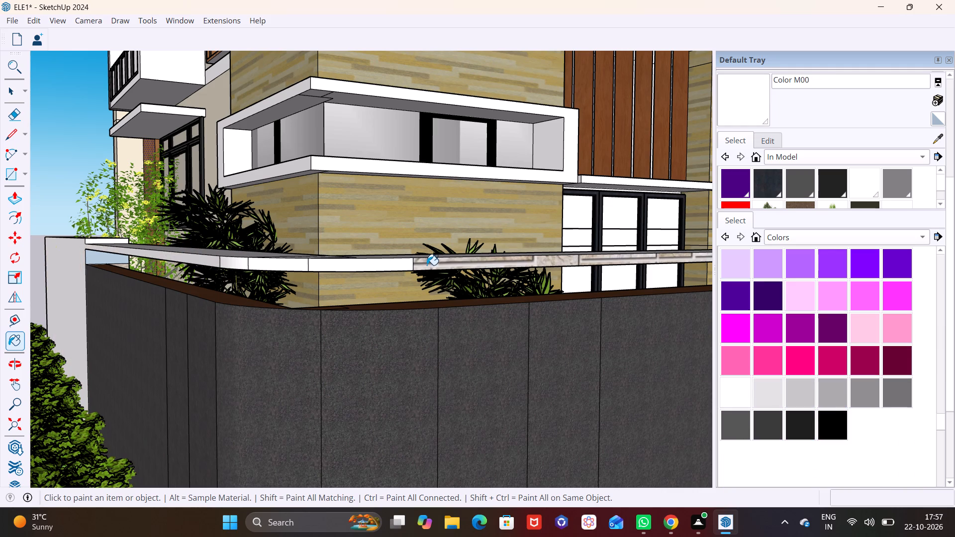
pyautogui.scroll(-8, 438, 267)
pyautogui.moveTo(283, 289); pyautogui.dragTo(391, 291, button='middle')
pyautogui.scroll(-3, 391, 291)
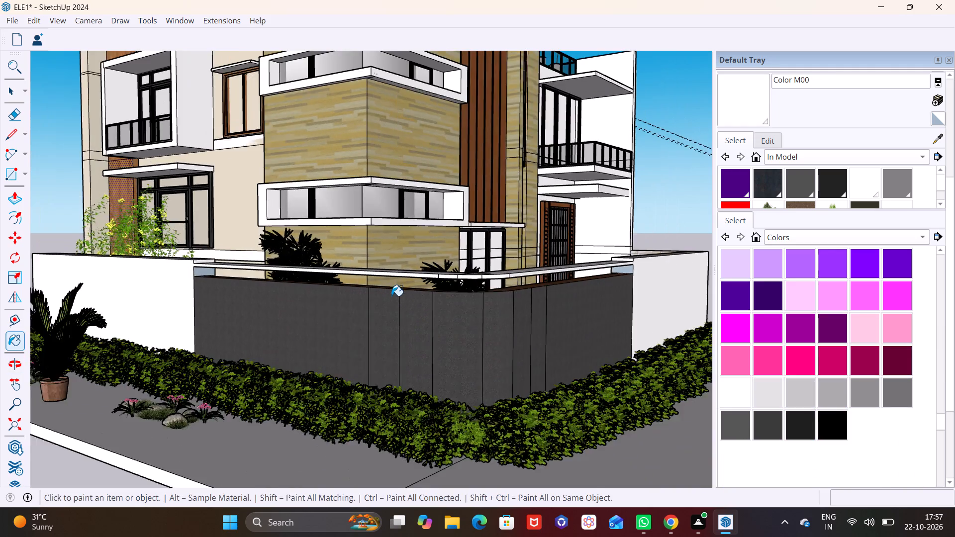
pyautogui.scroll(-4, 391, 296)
# Repaint the boundary wall on the flowering-shrub side with Field Rectangle Tile from the Tile collection.
pyautogui.press('space')
pyautogui.doubleClick(222, 306)
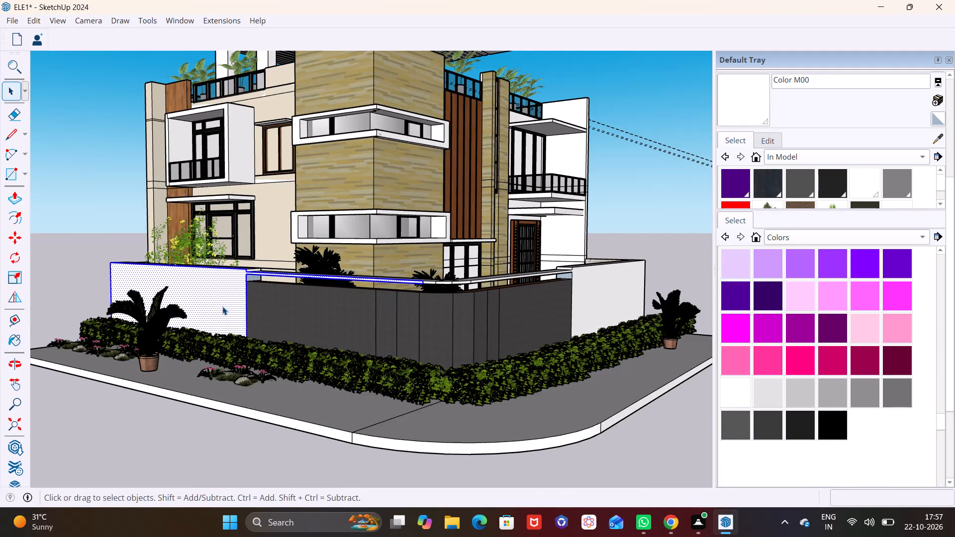
pyautogui.click(222, 306)
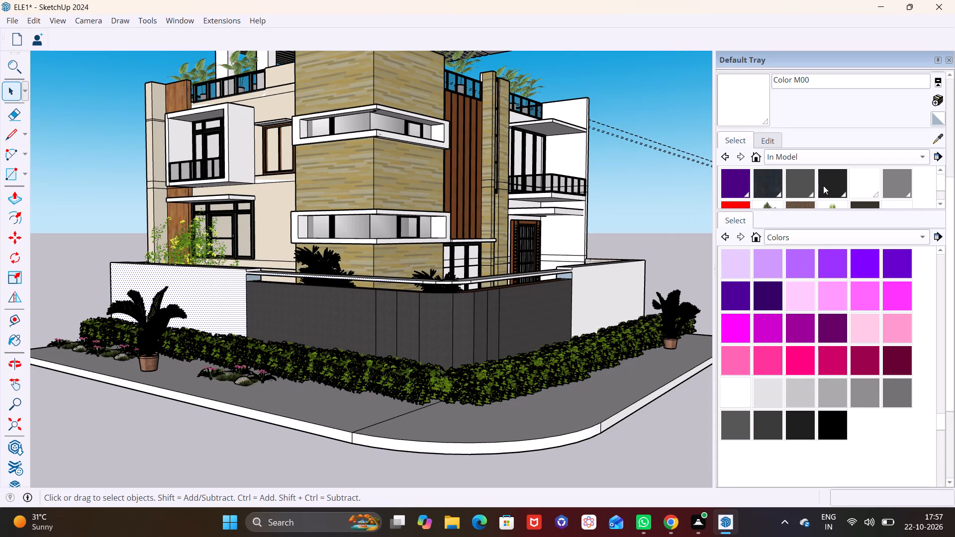
pyautogui.click(803, 233)
pyautogui.click(793, 328)
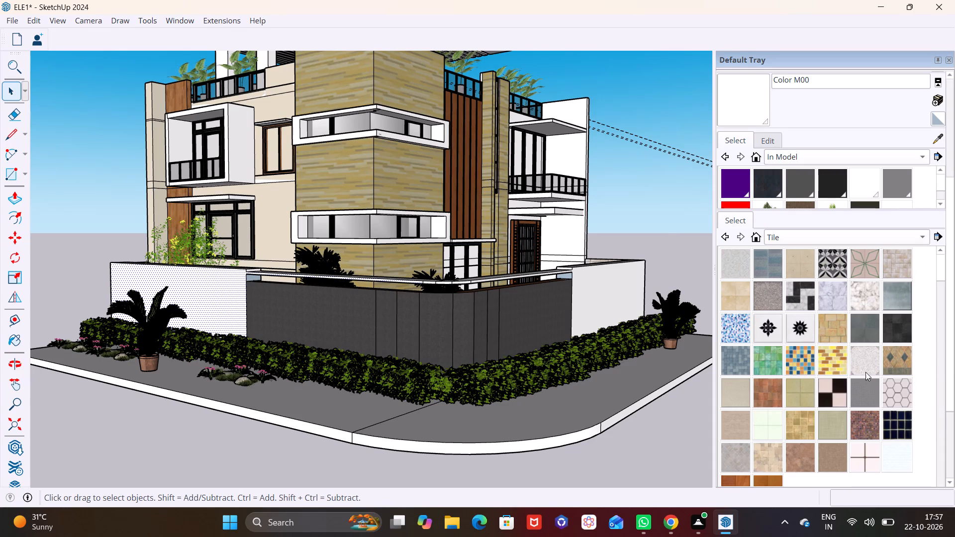
pyautogui.click(899, 266)
pyautogui.click(222, 308)
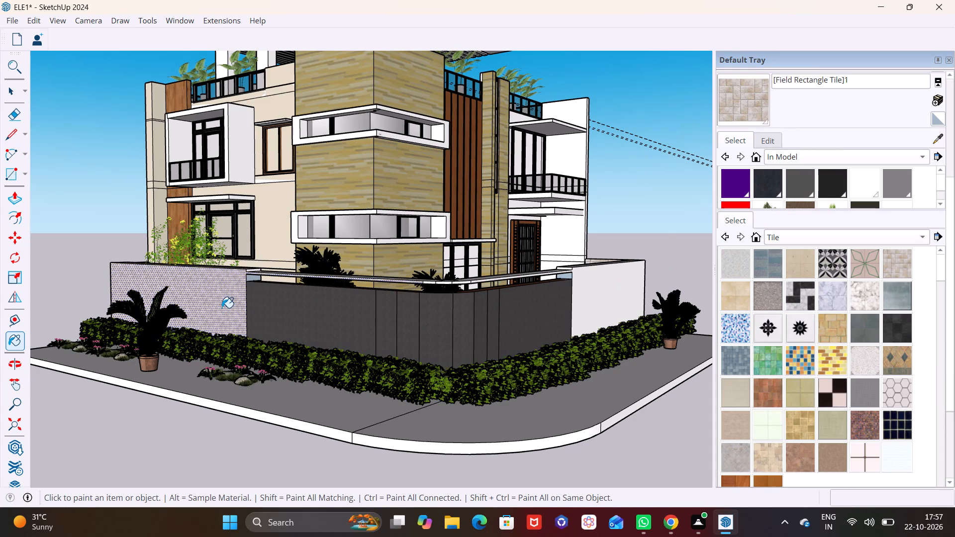
# Repaint the boundary wall on the entrance-door side with the same Field Rectangle Tile material.
pyautogui.press('space')
pyautogui.press('space')
pyautogui.click(603, 295)
pyautogui.tripleClick(603, 295)
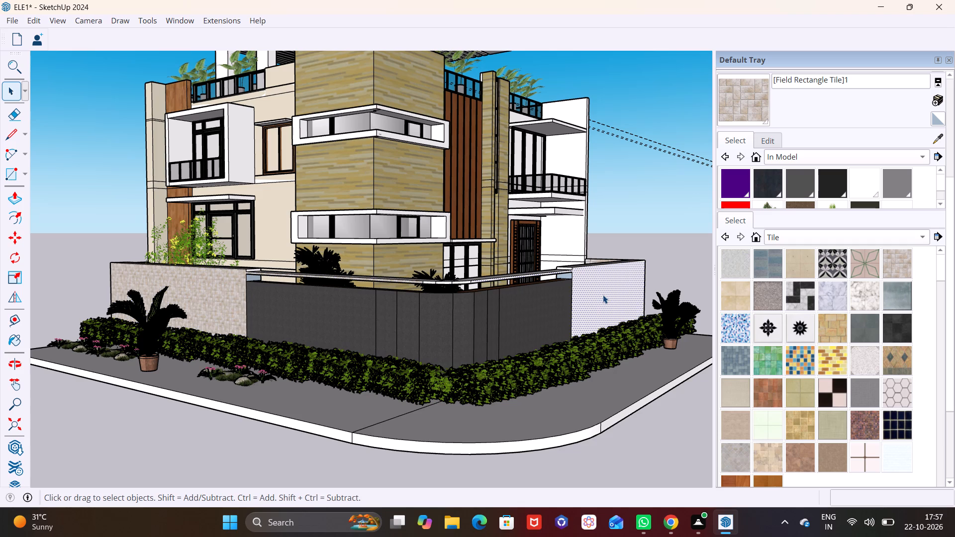
pyautogui.click(603, 295)
pyautogui.moveTo(603, 295); pyautogui.dragTo(613, 287)
pyautogui.moveTo(627, 282); pyautogui.dragTo(631, 277)
pyautogui.click(654, 240)
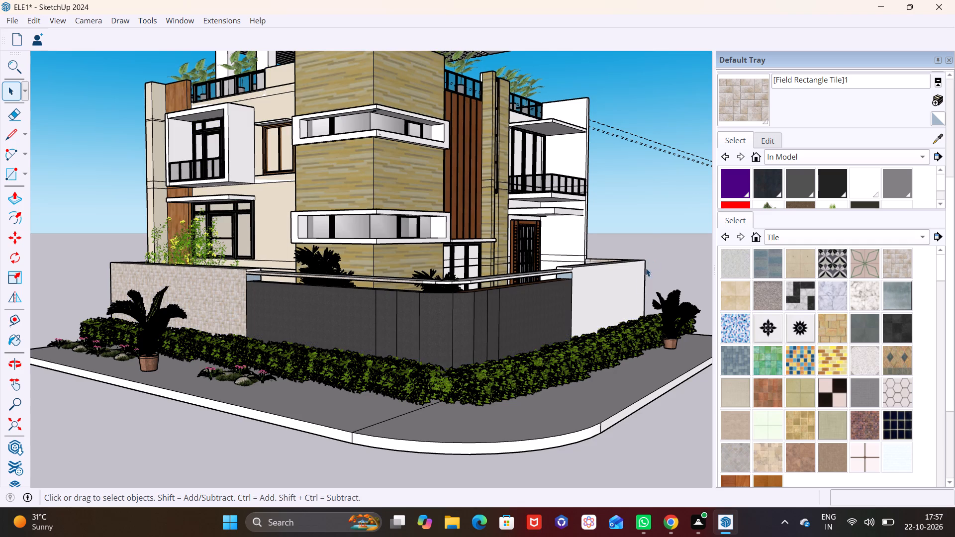
pyautogui.click(638, 281)
pyautogui.click(901, 264)
pyautogui.click(609, 295)
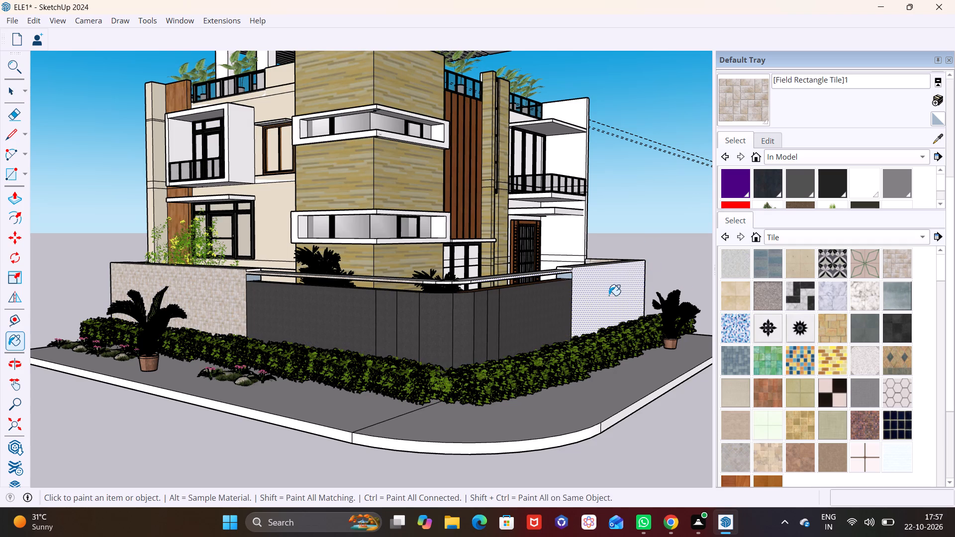
# Draw a short vertical line separating the coping band's front face from the tiled wall on the entrance-door side.
pyautogui.scroll(6, 609, 295)
pyautogui.press('space')
pyautogui.click(609, 218)
pyautogui.scroll(5, 562, 254)
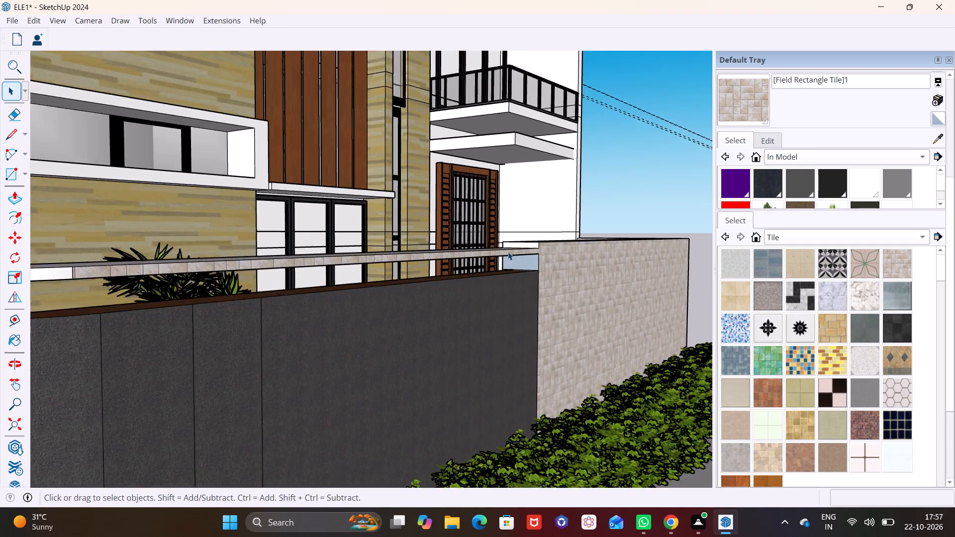
pyautogui.scroll(5, 508, 252)
pyautogui.moveTo(532, 243); pyautogui.dragTo(380, 278, button='middle')
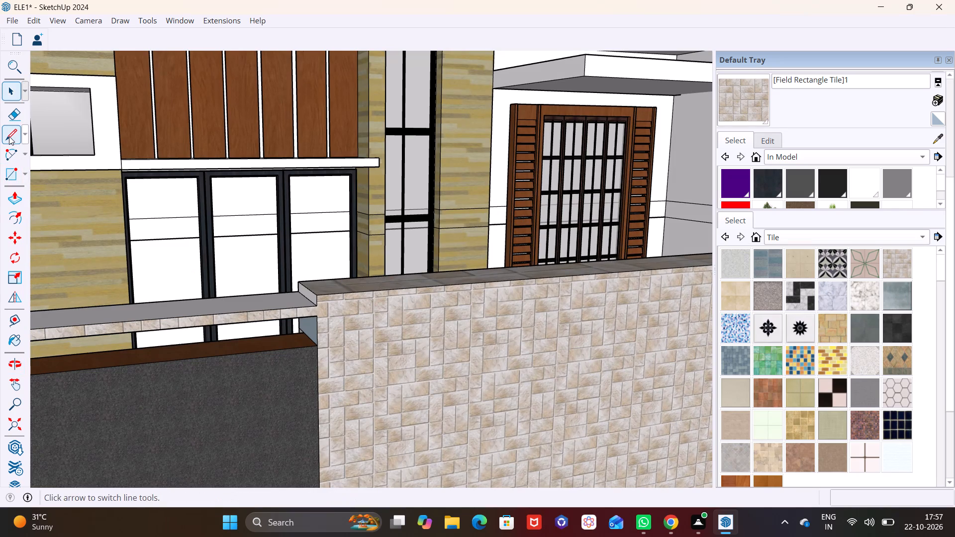
pyautogui.click(9, 136)
pyautogui.scroll(5, 281, 263)
pyautogui.click(357, 356)
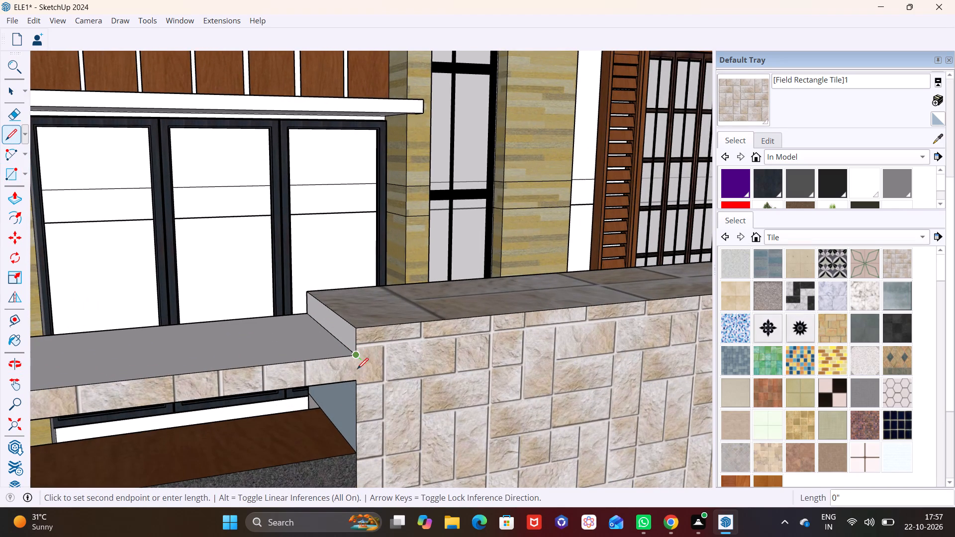
pyautogui.click(360, 381)
# Paint the separated coping band face on the entrance-door side with Color M00 from the Colors collection.
pyautogui.press('space')
pyautogui.click(329, 382)
pyautogui.doubleClick(329, 374)
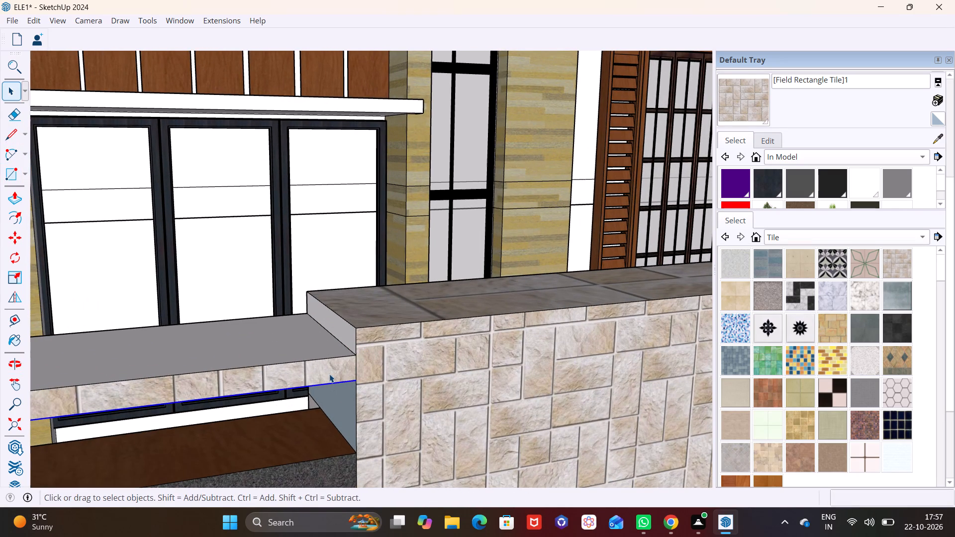
pyautogui.click(797, 228)
pyautogui.click(798, 235)
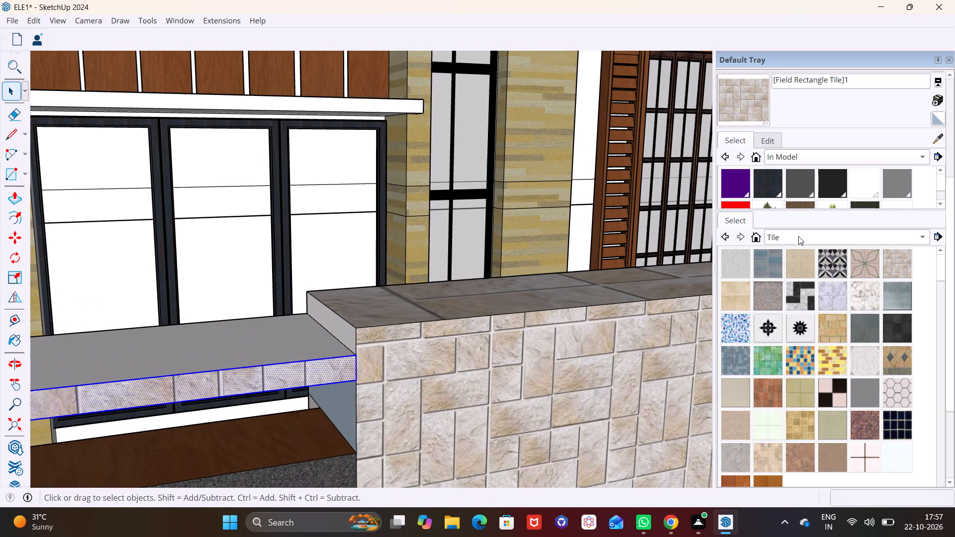
pyautogui.click(794, 143)
pyautogui.scroll(-5, 812, 311)
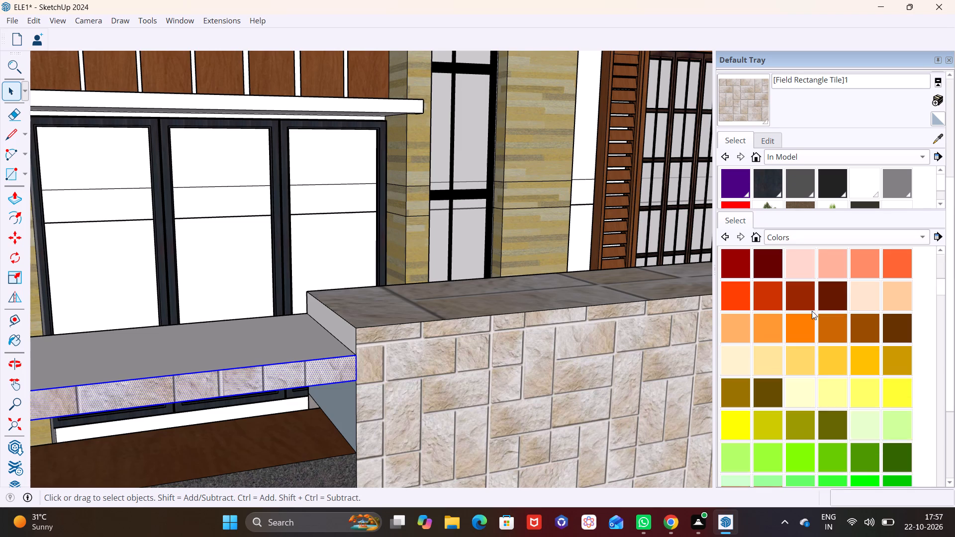
pyautogui.scroll(-9, 812, 311)
pyautogui.click(740, 359)
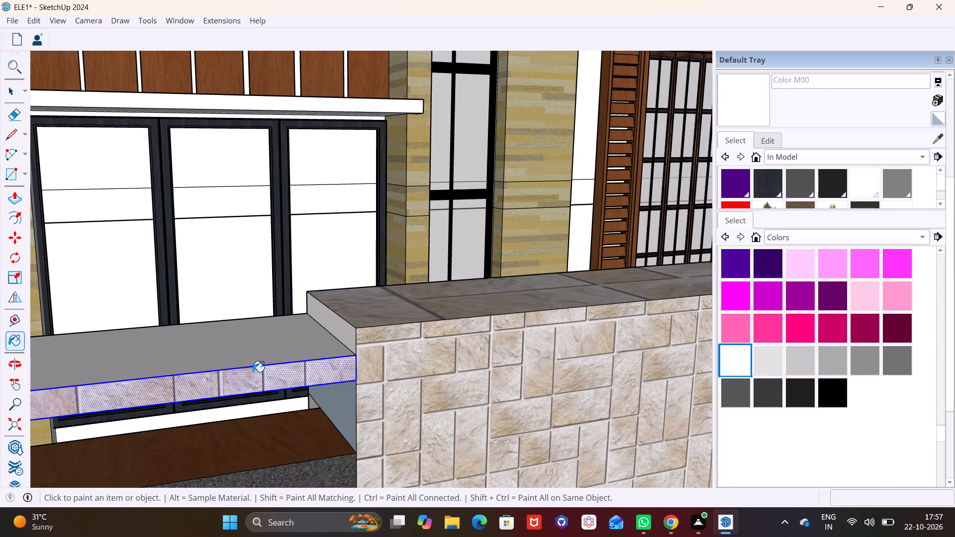
pyautogui.click(252, 376)
# Draw a short vertical line separating the coping band's front face from the tiled wall on the flowering-shrub side.
pyautogui.scroll(-20, 252, 376)
pyautogui.moveTo(243, 388); pyautogui.dragTo(619, 279, button='middle')
pyautogui.moveTo(250, 267); pyautogui.dragTo(414, 262, button='middle')
pyautogui.scroll(5, 539, 277)
pyautogui.keyDown('shift'); pyautogui.moveTo(294, 268); pyautogui.dragTo(481, 275, button='middle'); pyautogui.keyUp('shift')
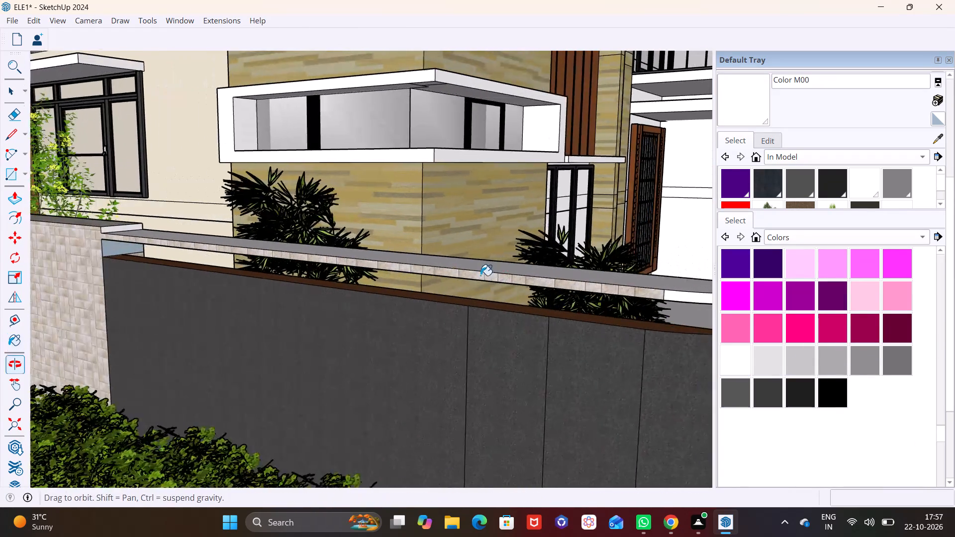
pyautogui.scroll(9, 119, 206)
pyautogui.click(17, 134)
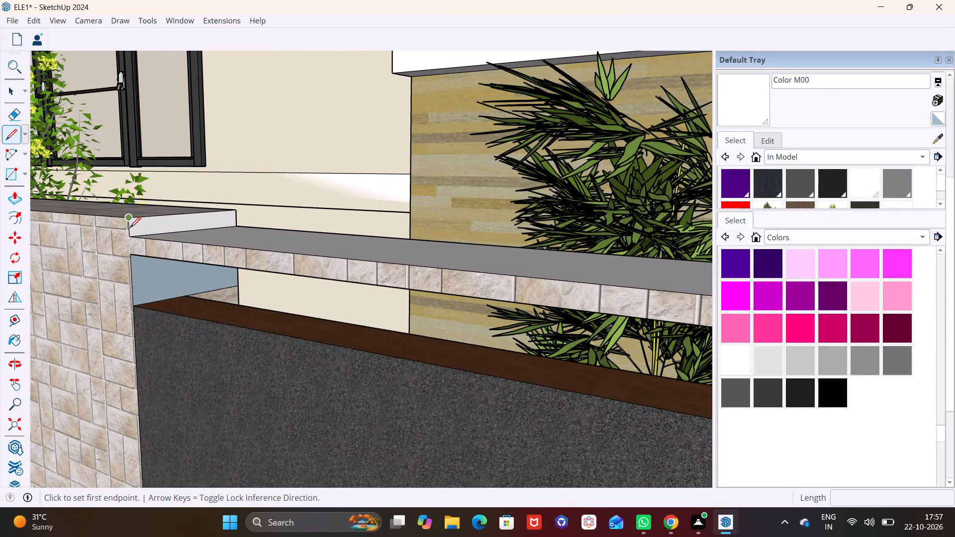
pyautogui.click(131, 237)
pyautogui.click(130, 251)
# Paint the separated coping band face on the flowering-shrub side with Color M00.
pyautogui.press('space')
pyautogui.click(158, 253)
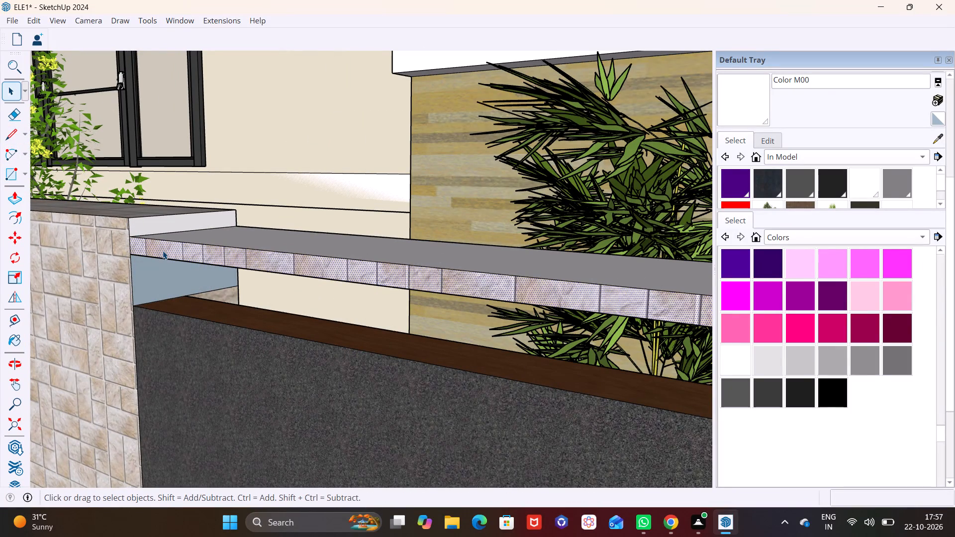
pyautogui.click(738, 366)
pyautogui.click(593, 304)
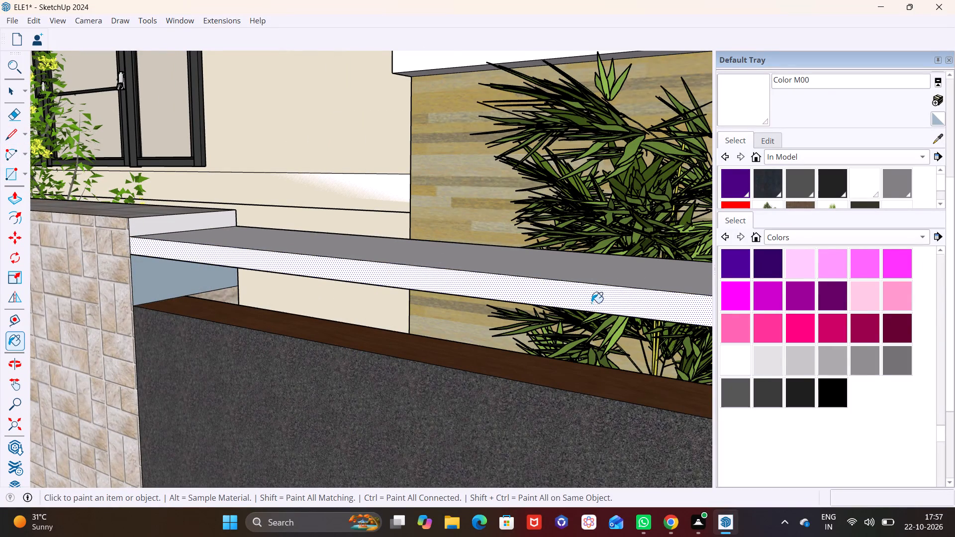
# Sample Field Rectangle Tile from the entrance-side boundary wall and paint its end faces above and below the coping band.
pyautogui.scroll(-18, 591, 303)
pyautogui.keyDown('shift'); pyautogui.moveTo(505, 328); pyautogui.dragTo(162, 211, button='middle'); pyautogui.keyUp('shift')
pyautogui.scroll(-4, 172, 212)
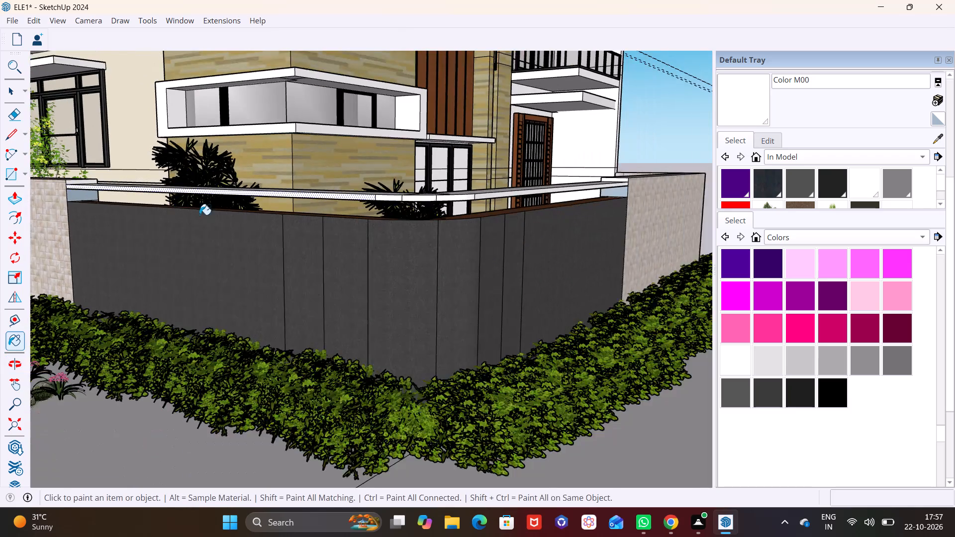
pyautogui.moveTo(269, 215); pyautogui.dragTo(256, 221, button='middle')
pyautogui.scroll(7, 648, 223)
pyautogui.press('space')
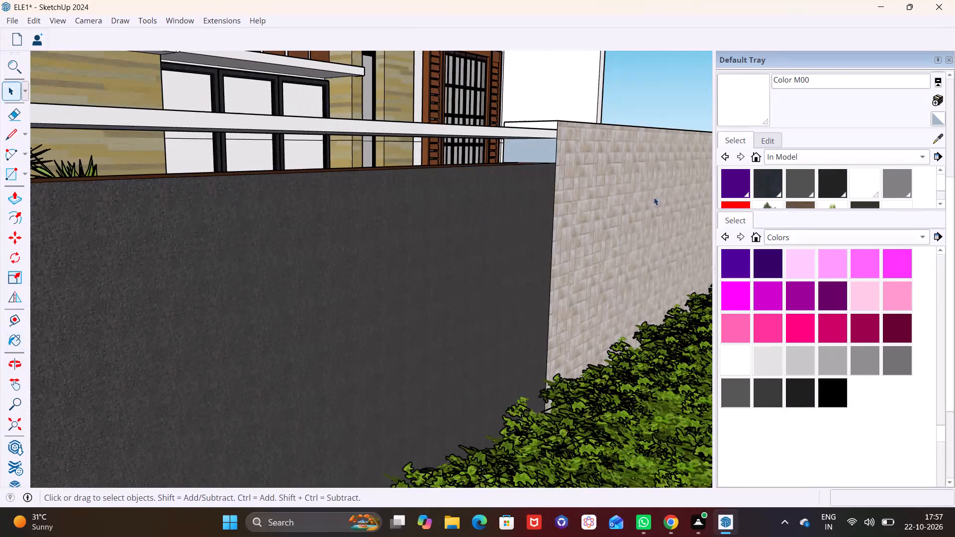
pyautogui.click(936, 134)
pyautogui.click(606, 213)
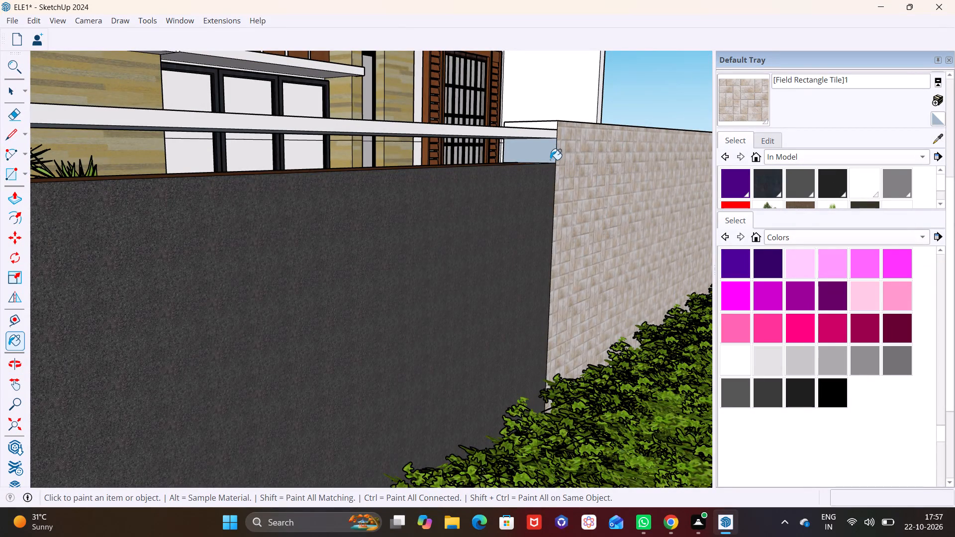
pyautogui.click(545, 156)
pyautogui.click(548, 127)
# Paint the end faces above and below the coping band on the flowering-shrub side wall with Field Rectangle Tile.
pyautogui.scroll(-2, 524, 144)
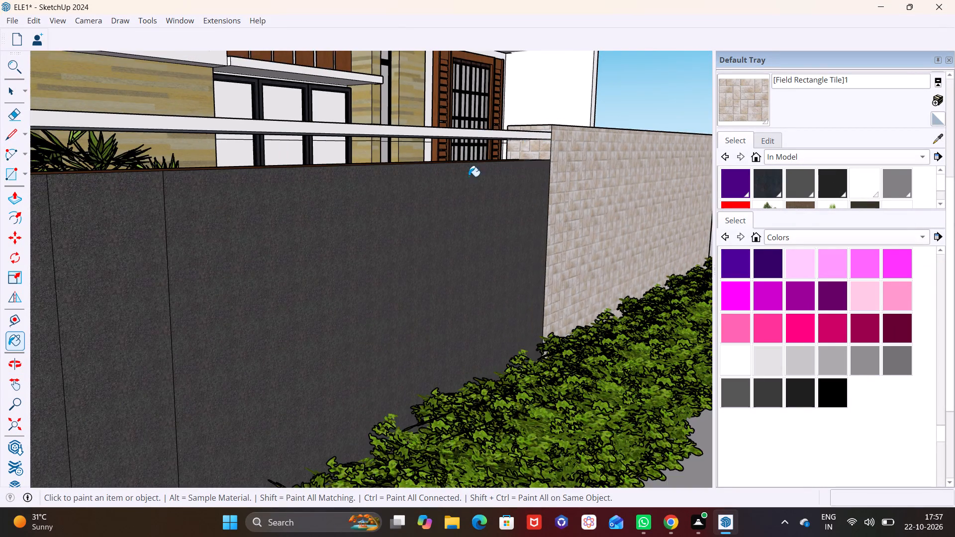
pyautogui.scroll(-3, 469, 177)
pyautogui.keyDown('shift'); pyautogui.moveTo(314, 182); pyautogui.dragTo(654, 246, button='middle'); pyautogui.keyUp('shift')
pyautogui.scroll(-3, 67, 202)
pyautogui.keyDown('shift'); pyautogui.moveTo(95, 203); pyautogui.dragTo(393, 222, button='middle'); pyautogui.keyUp('shift')
pyautogui.scroll(4, 237, 227)
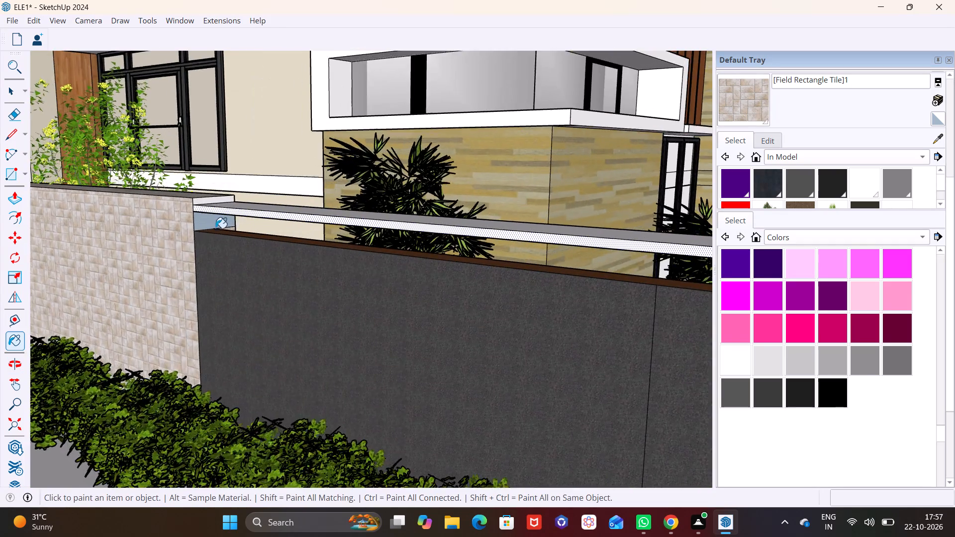
pyautogui.scroll(3, 215, 228)
pyautogui.click(203, 218)
pyautogui.click(205, 180)
pyautogui.scroll(-2, 212, 181)
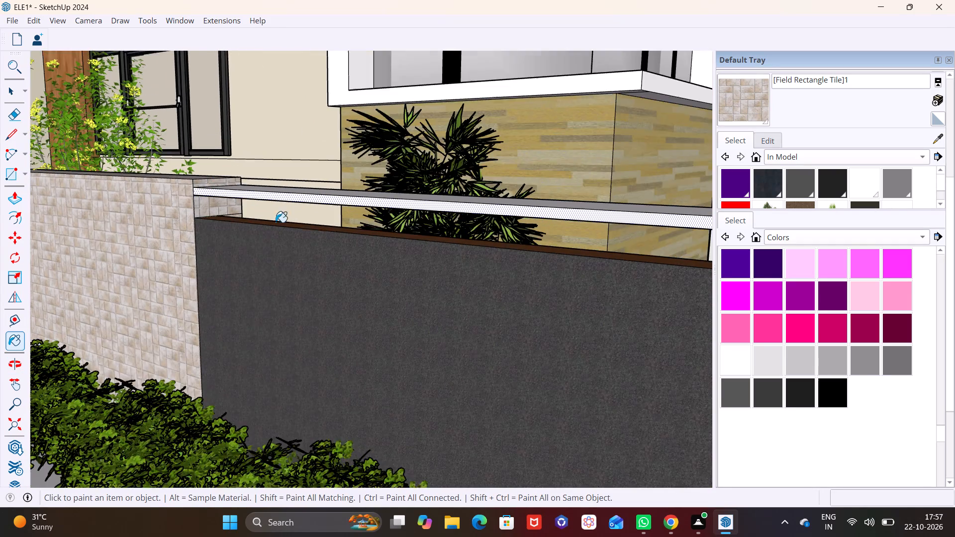
pyautogui.scroll(-17, 276, 222)
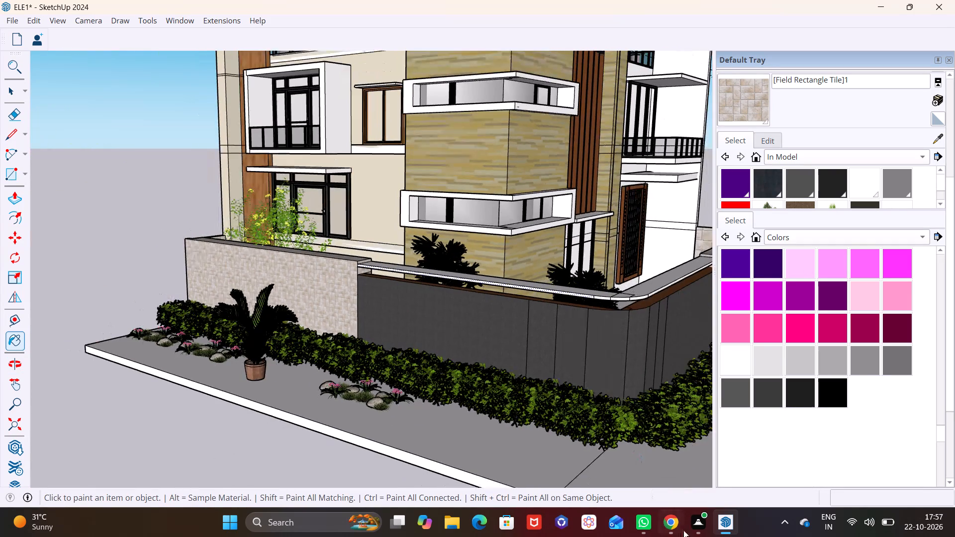